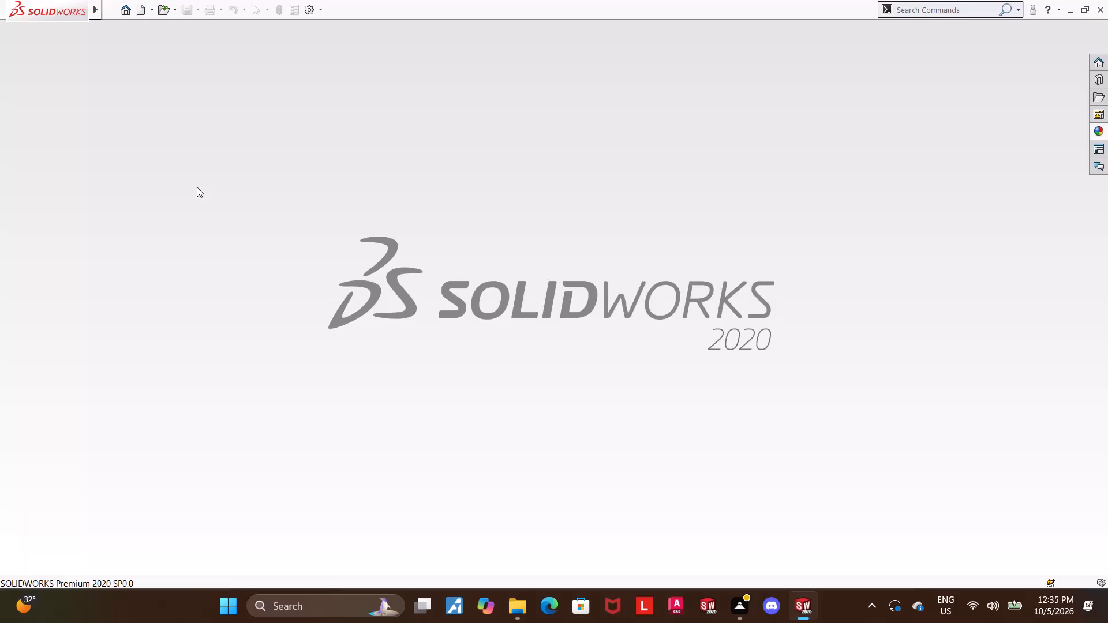
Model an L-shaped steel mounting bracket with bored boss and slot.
Create a new part document and open a sketch on the Right Plane.
click(143, 6)
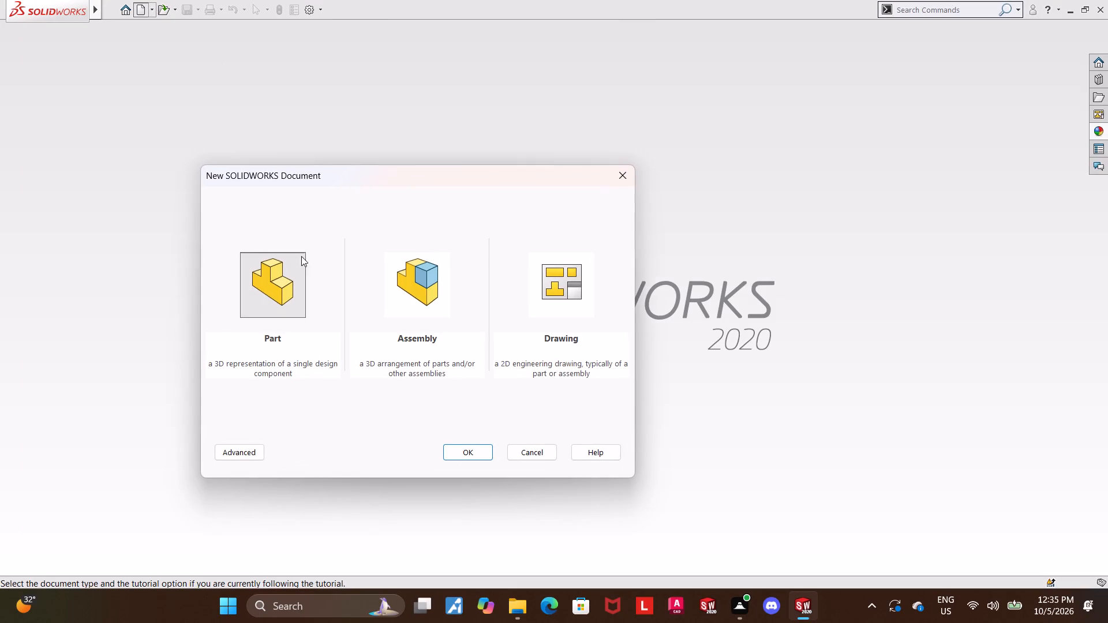
double_click(283, 275)
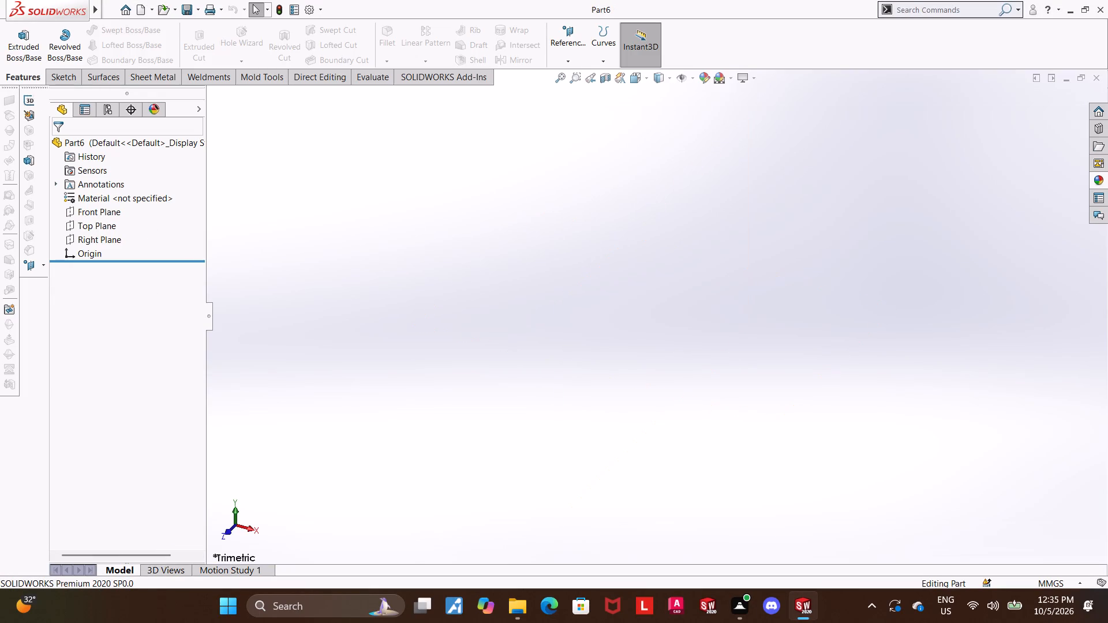
click(92, 234)
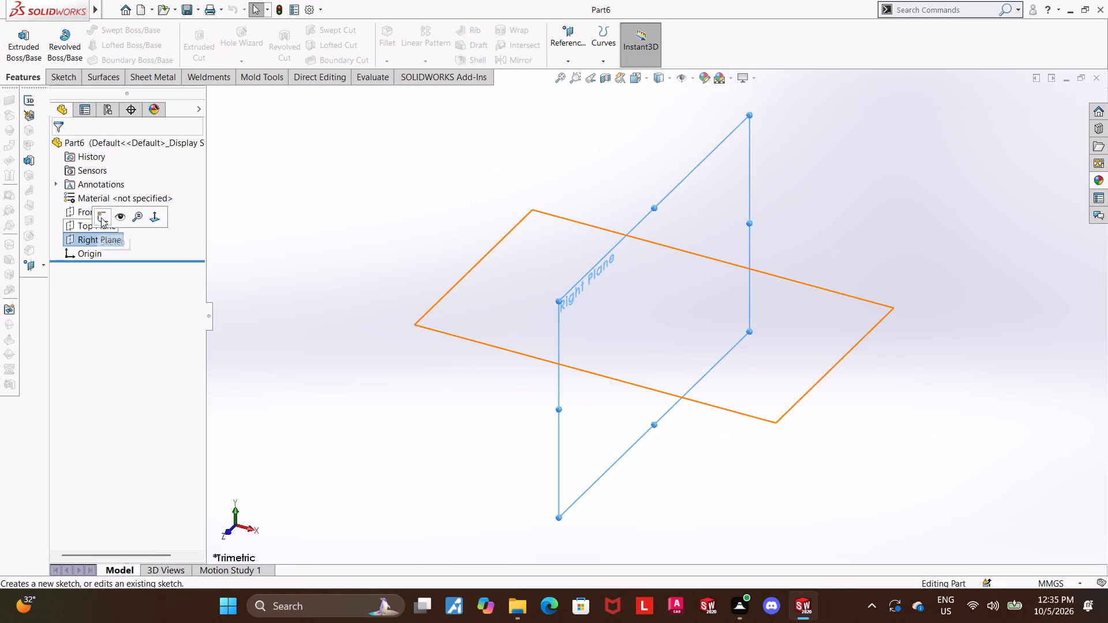
click(104, 215)
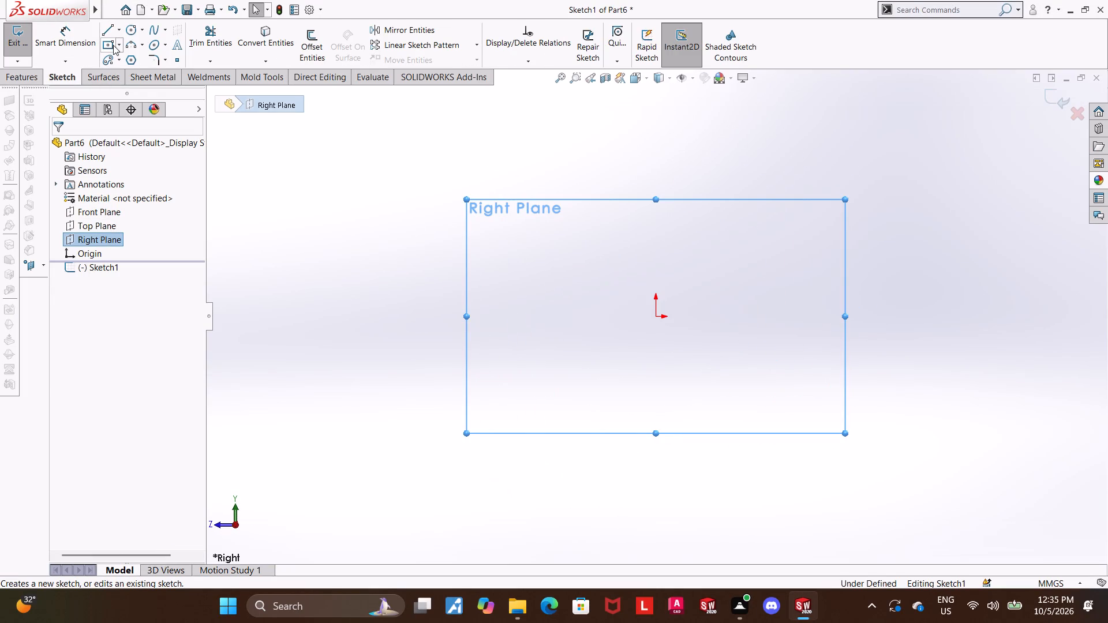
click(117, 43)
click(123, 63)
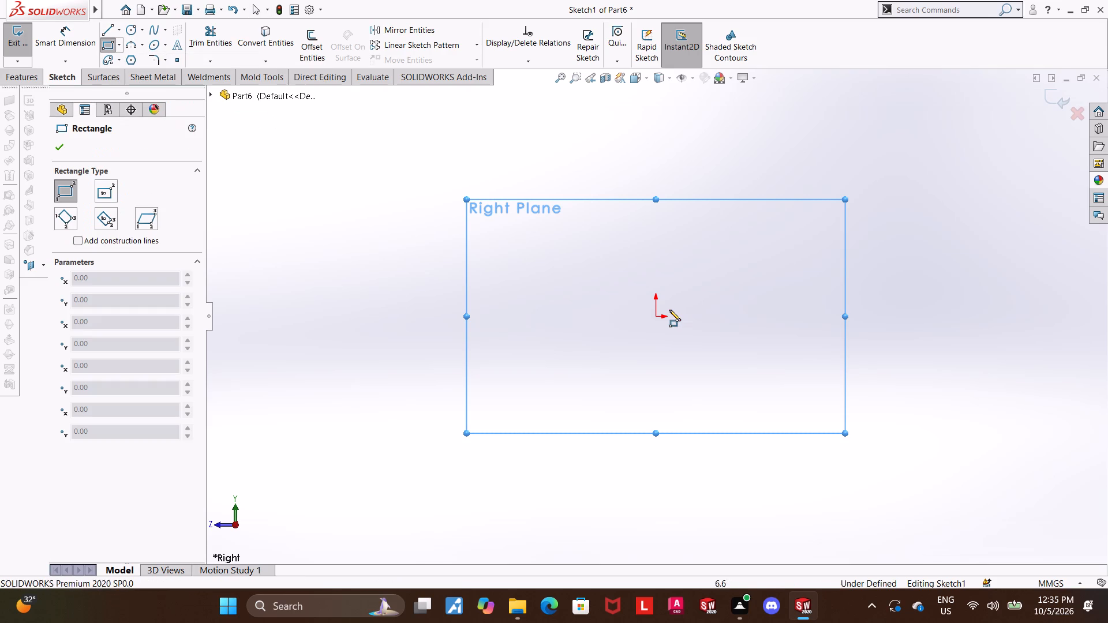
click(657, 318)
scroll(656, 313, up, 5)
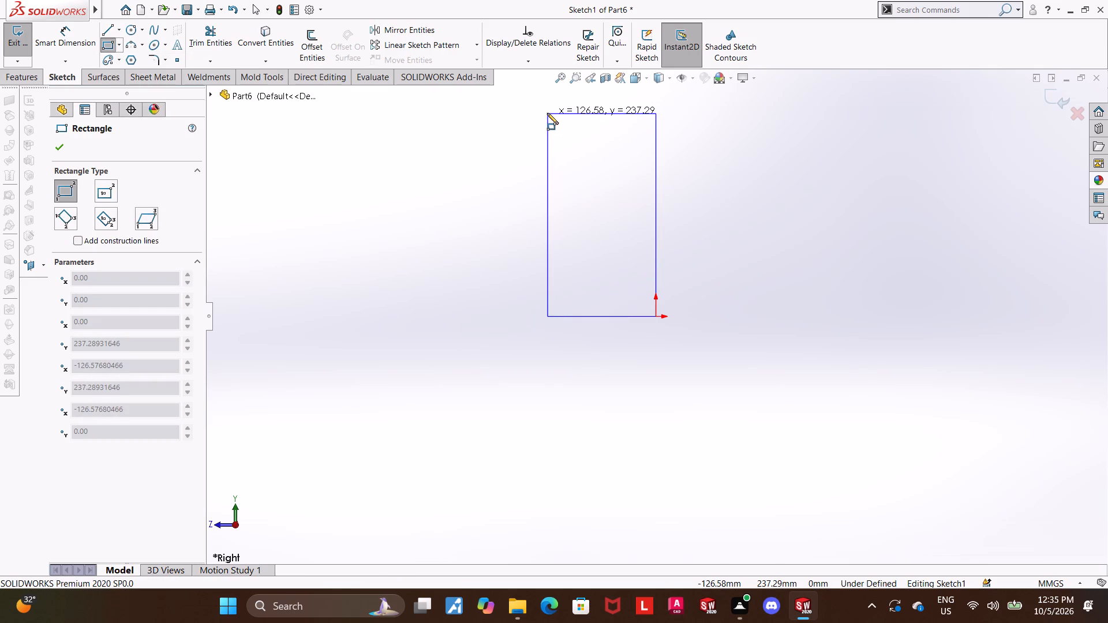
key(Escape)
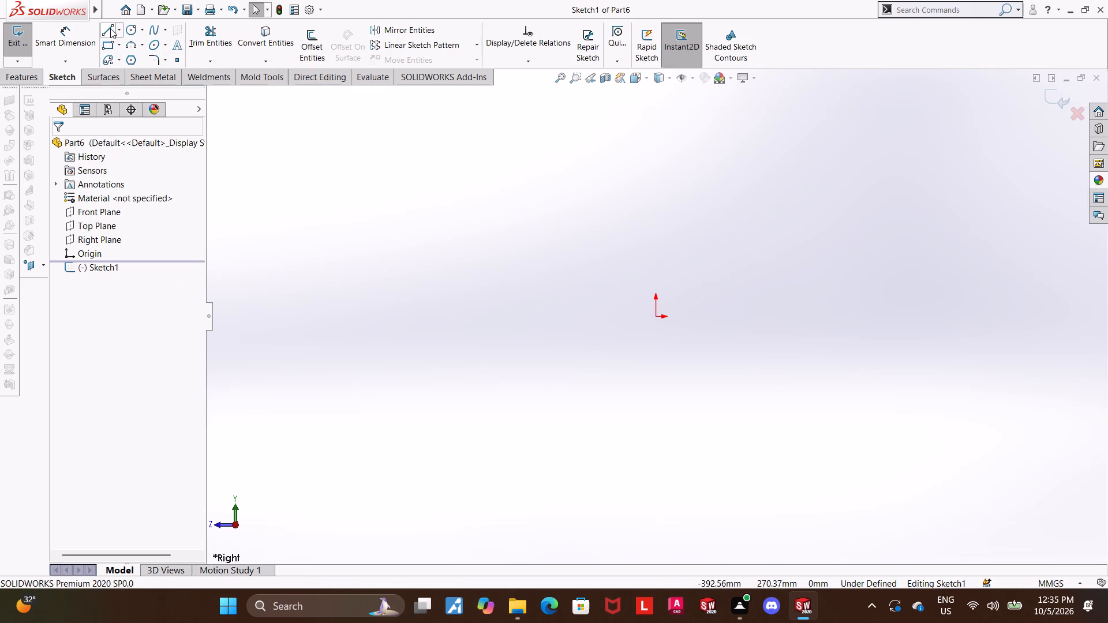
Sketch a closed stepped line profile from the origin, about 164 mm wide and 314 mm tall, with a wide base, narrow web and upper block.
click(108, 32)
click(655, 319)
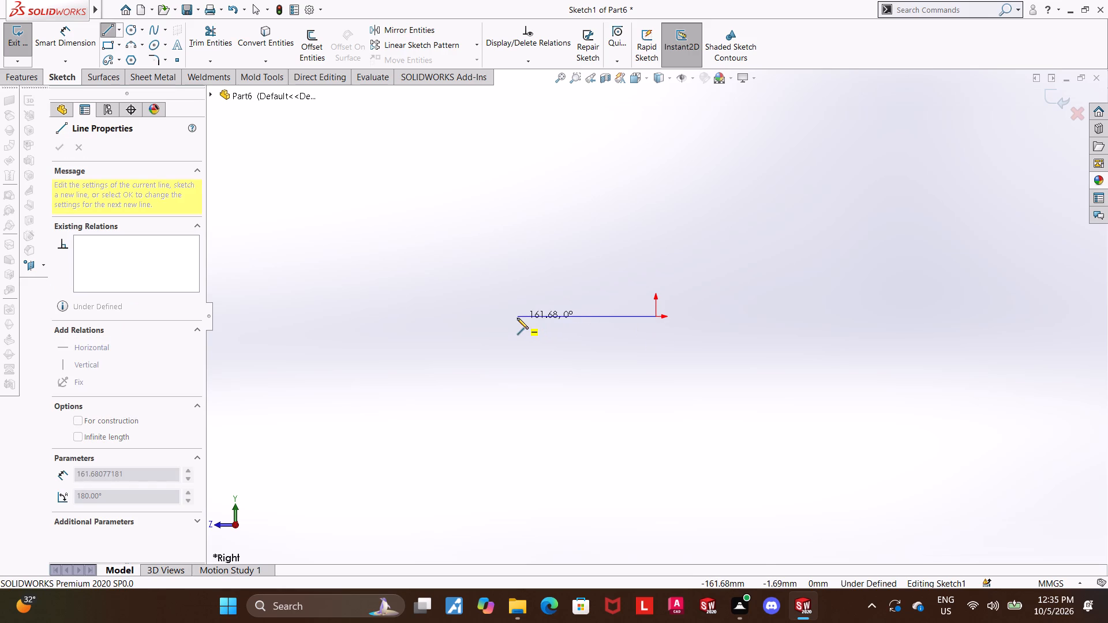
click(516, 318)
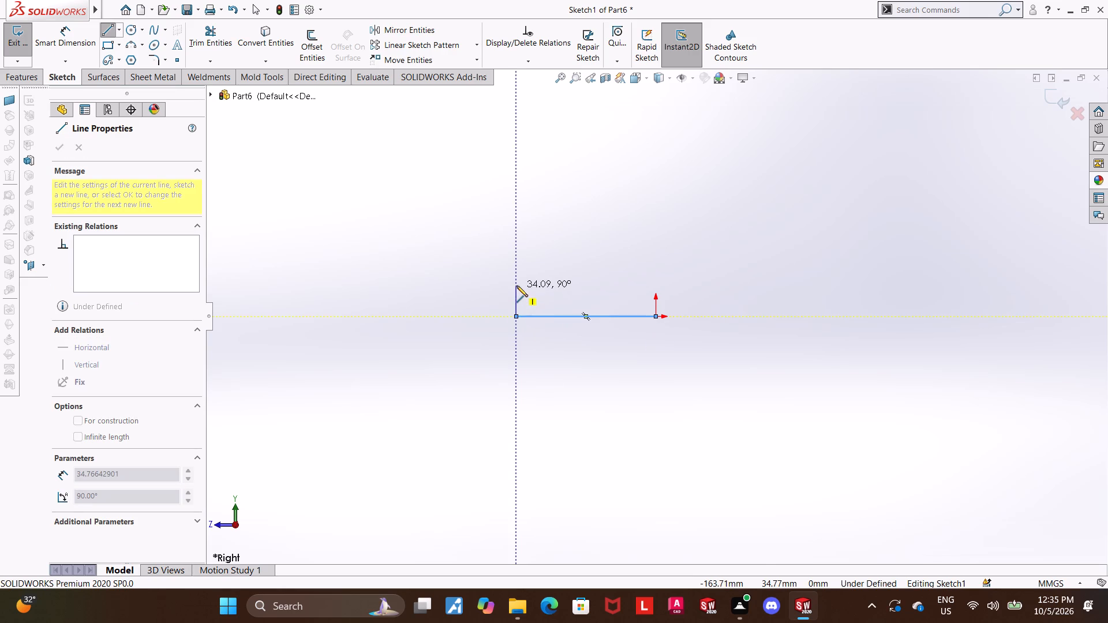
click(516, 286)
scroll(612, 285, up, 2)
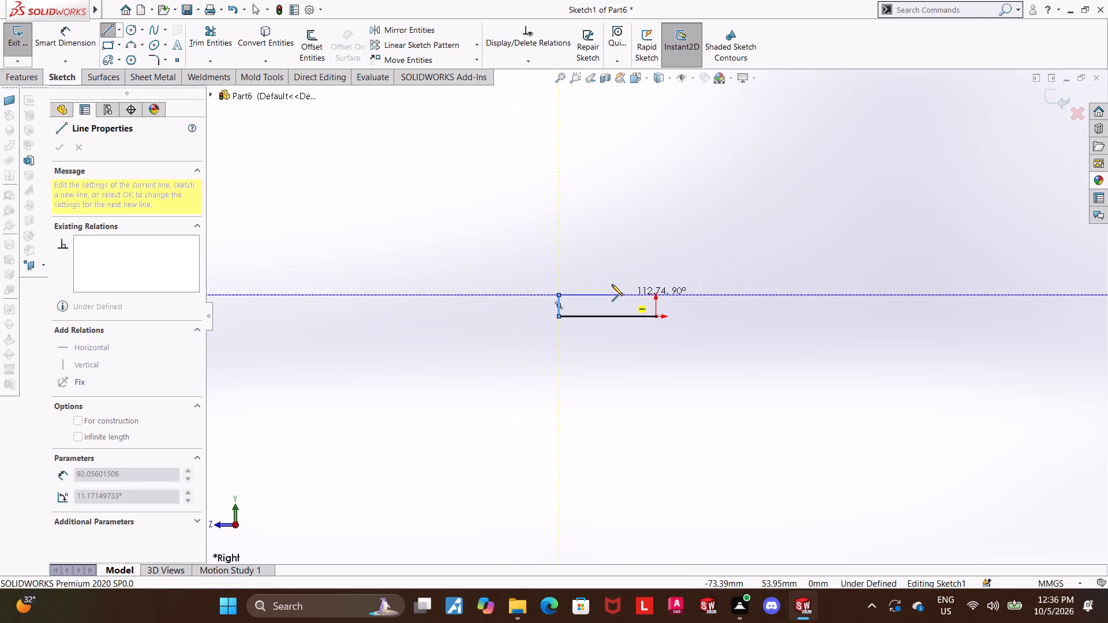
click(630, 293)
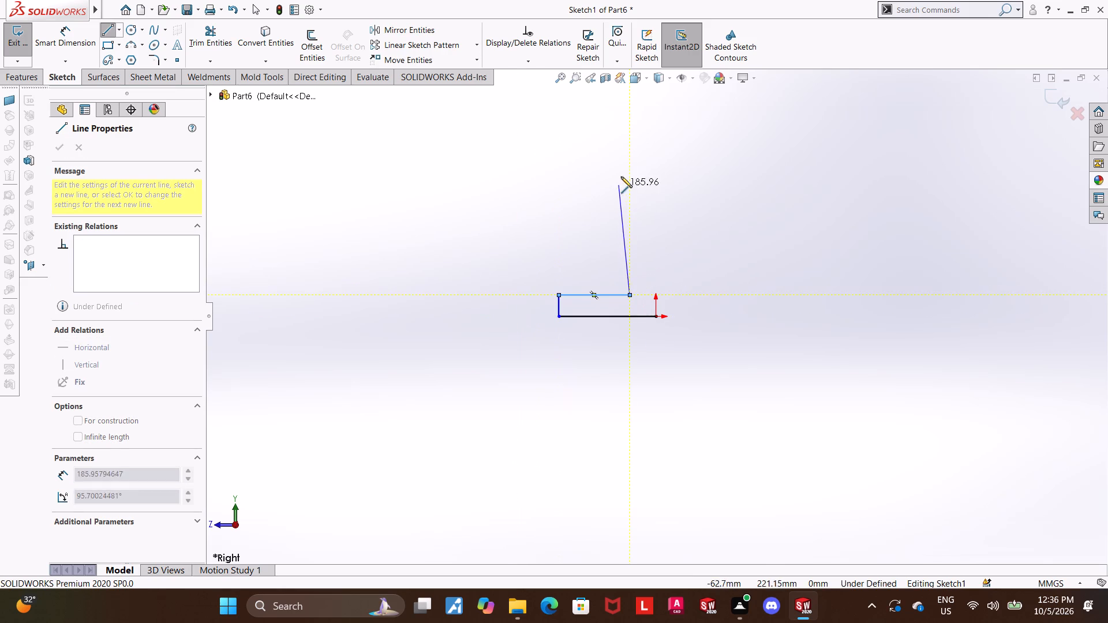
click(631, 157)
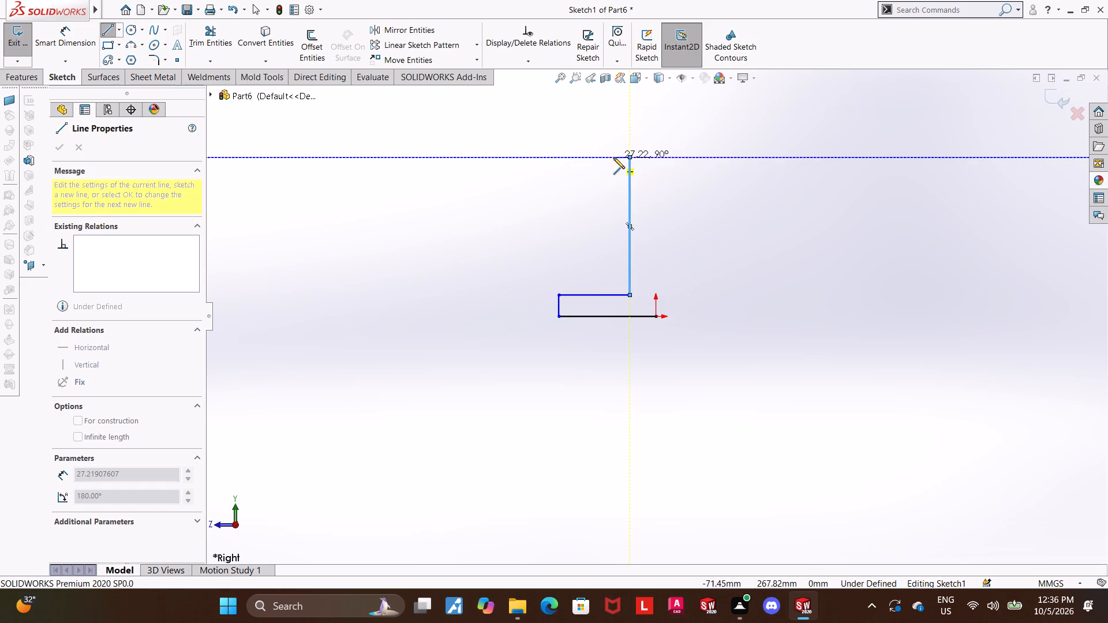
click(613, 157)
click(613, 130)
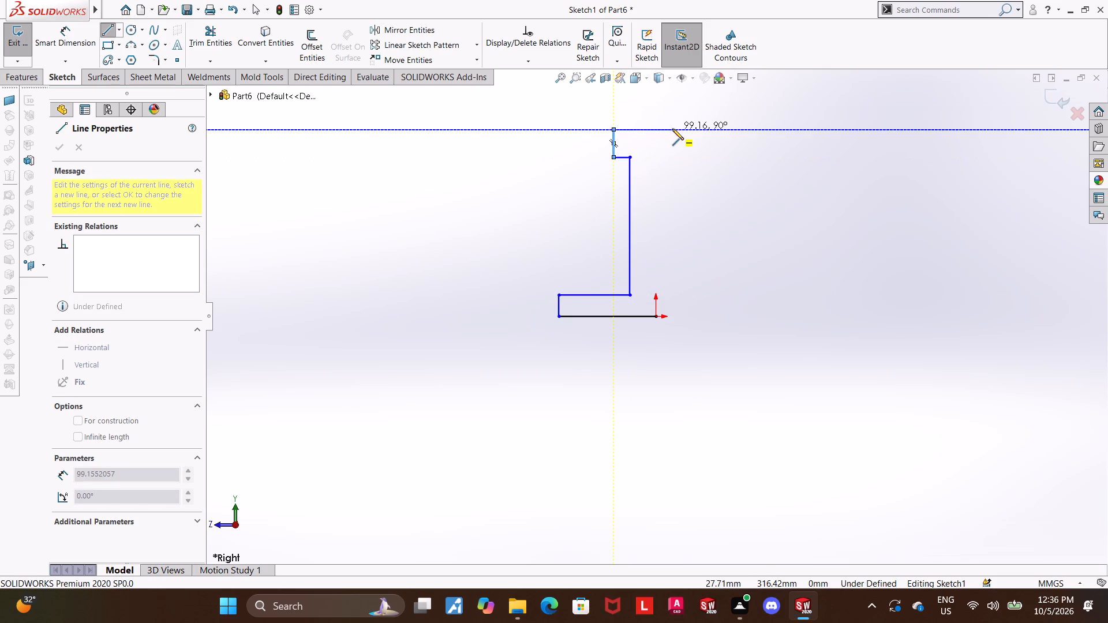
click(656, 130)
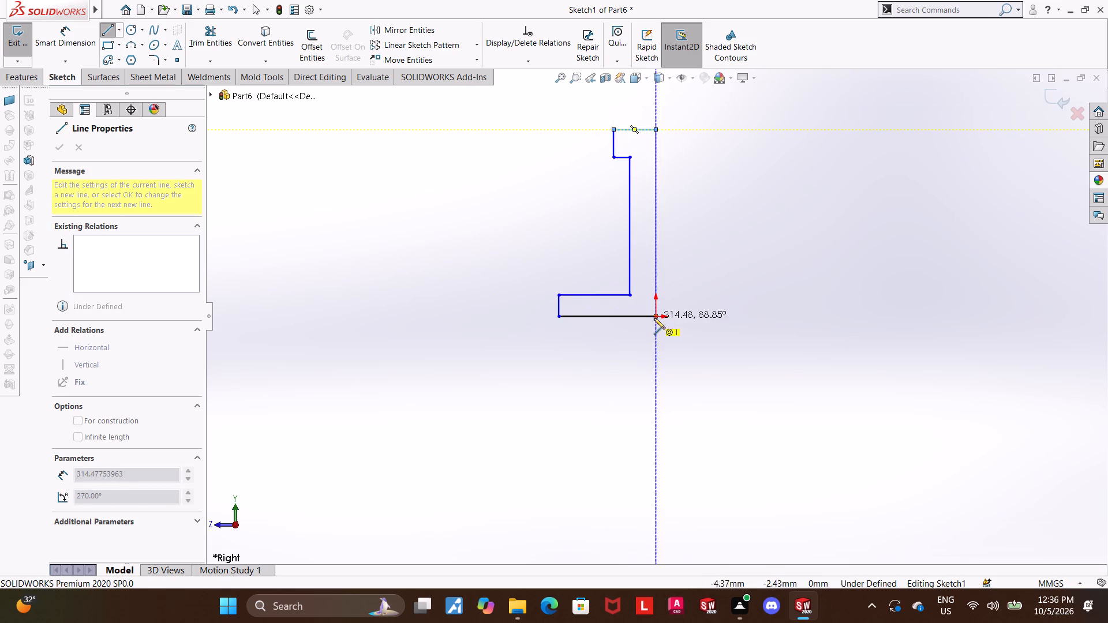
click(656, 318)
key(Escape)
key(Escape)
key(Escape)
Dimension the height of the profile's upper block as 20 mm.
click(71, 48)
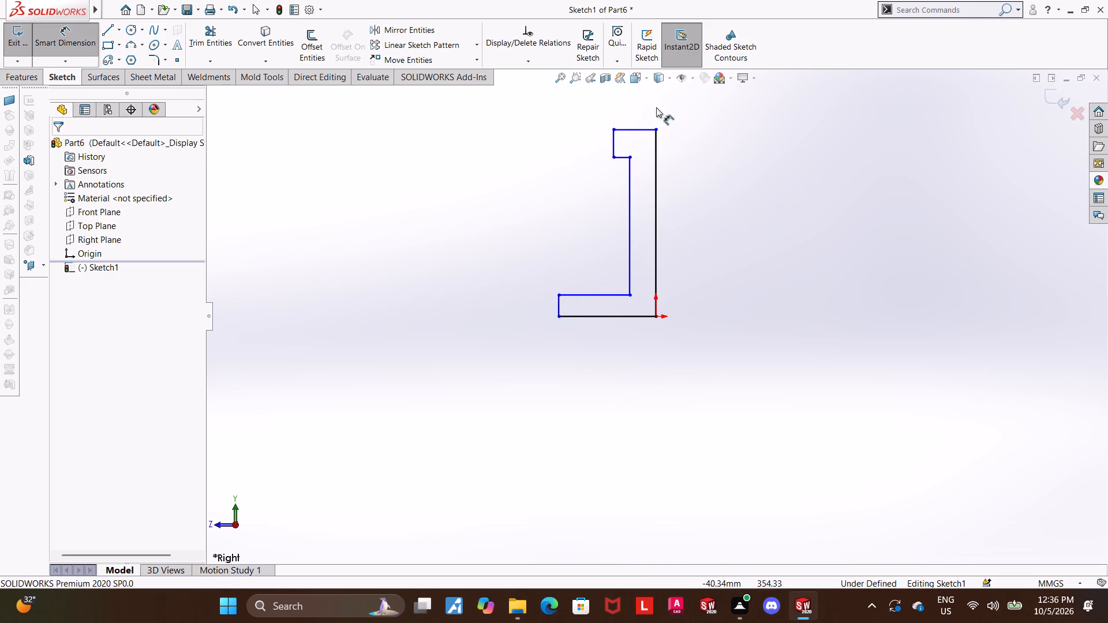
scroll(675, 121, up, 1)
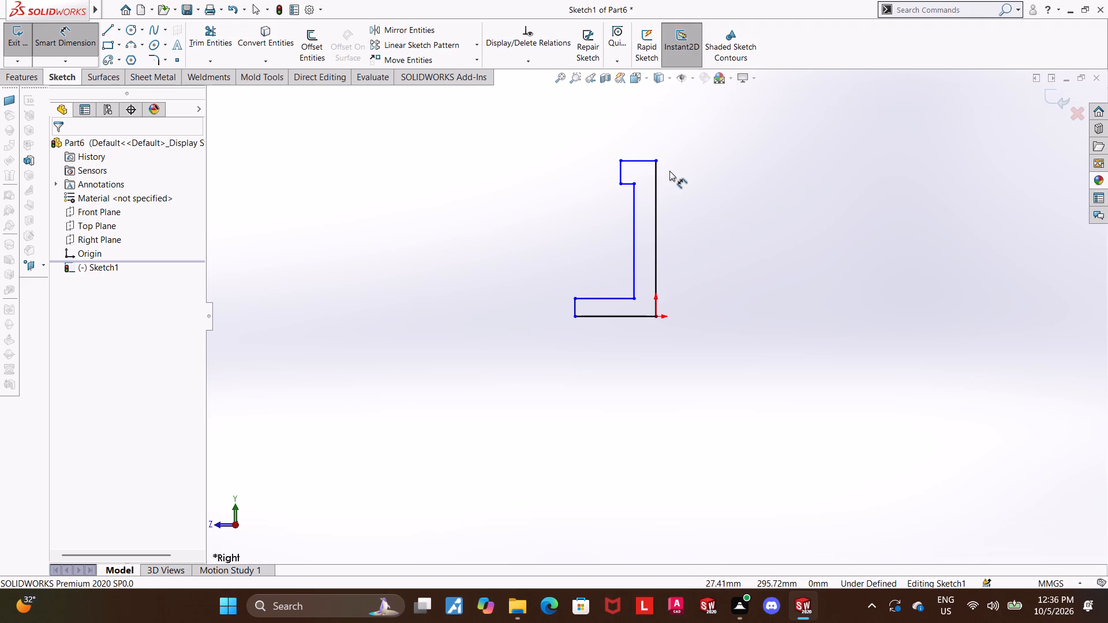
click(622, 174)
click(738, 182)
text(20)
key(Return)
key(Escape)
key(Escape)
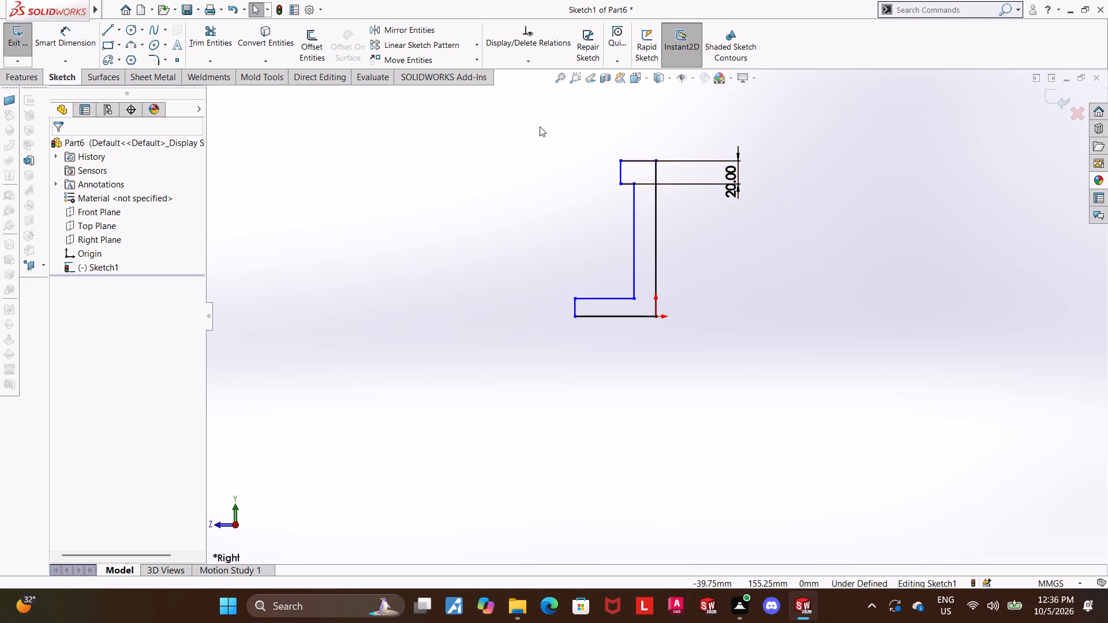
Dimension the height of the profile's base as 10 mm.
click(76, 37)
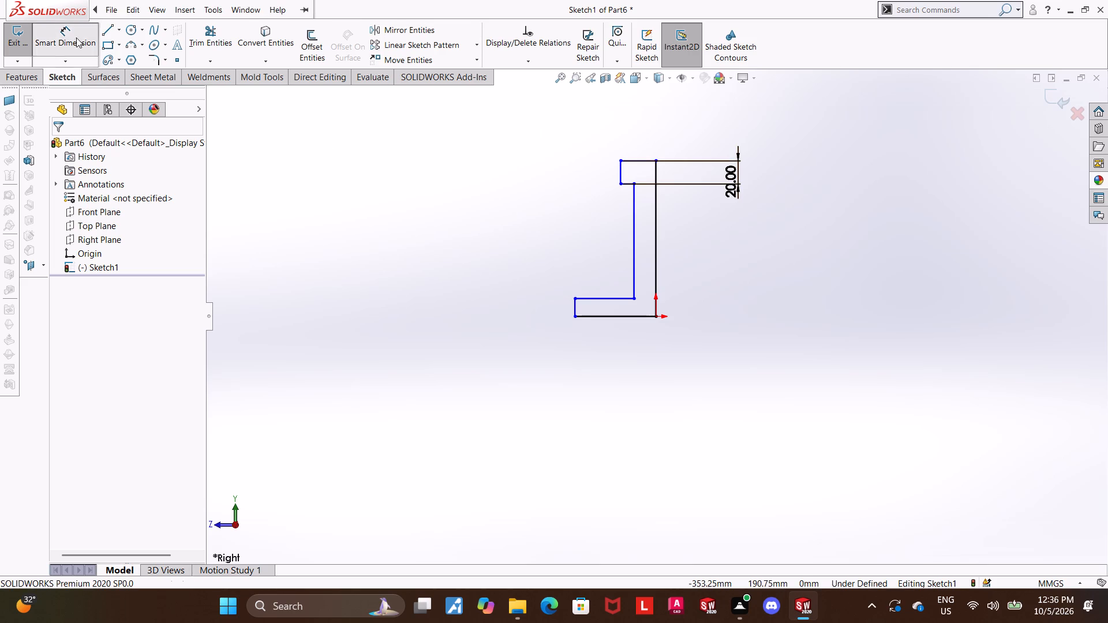
click(577, 309)
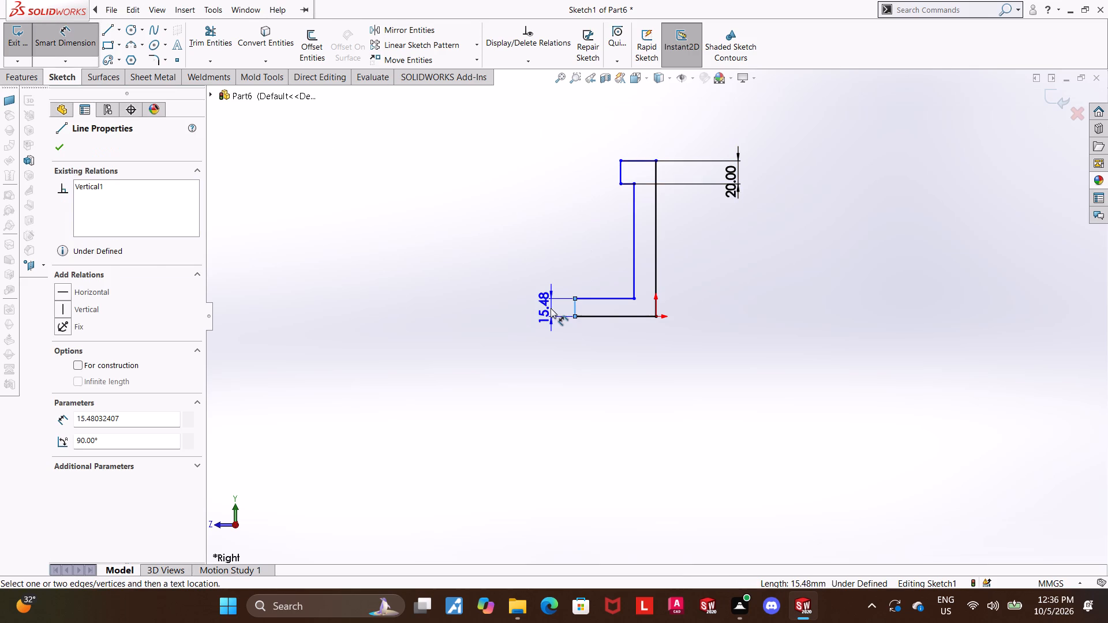
click(551, 308)
text(10)
key(Return)
key(Escape)
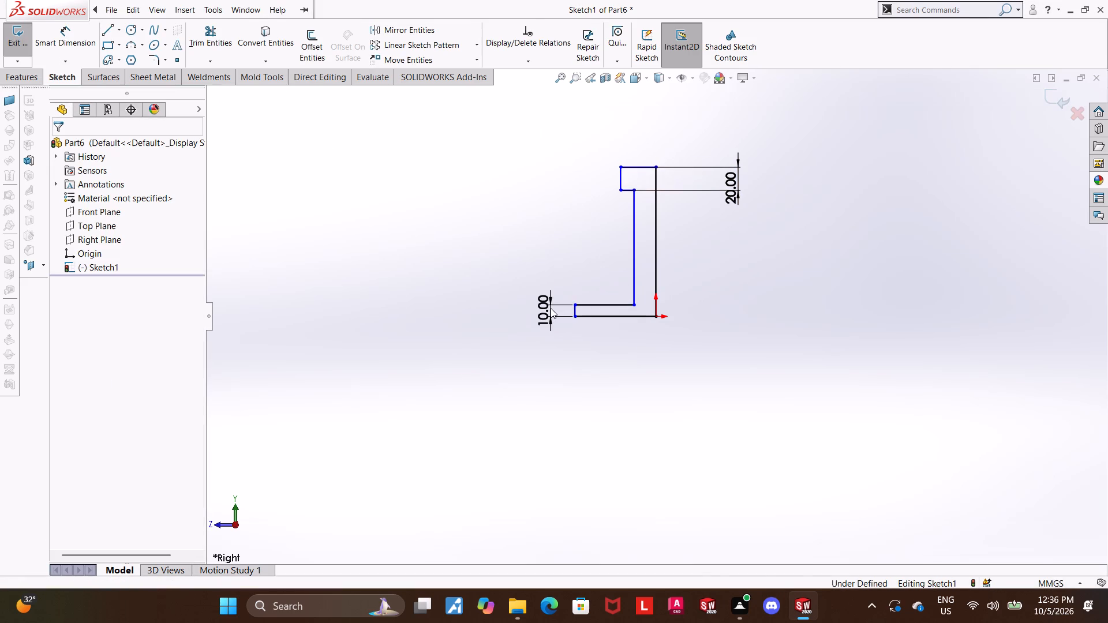
key(Escape)
Dimension the base's overall width, from its outer edge to the vertical line through the origin, as 30 mm.
click(85, 39)
scroll(578, 230, down, 1)
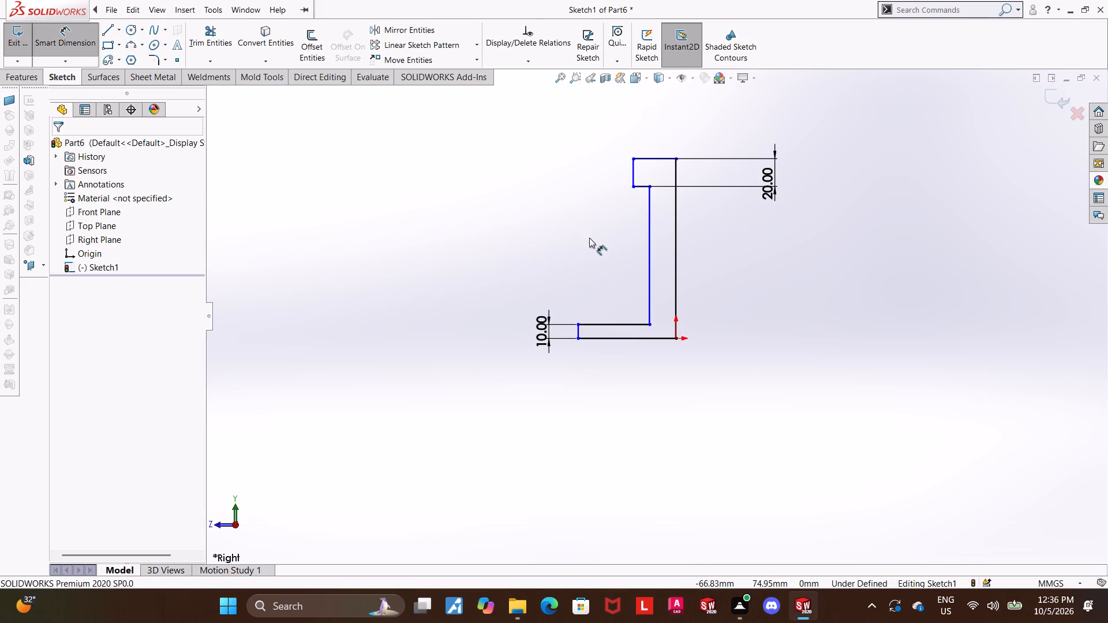
scroll(600, 251, down, 1)
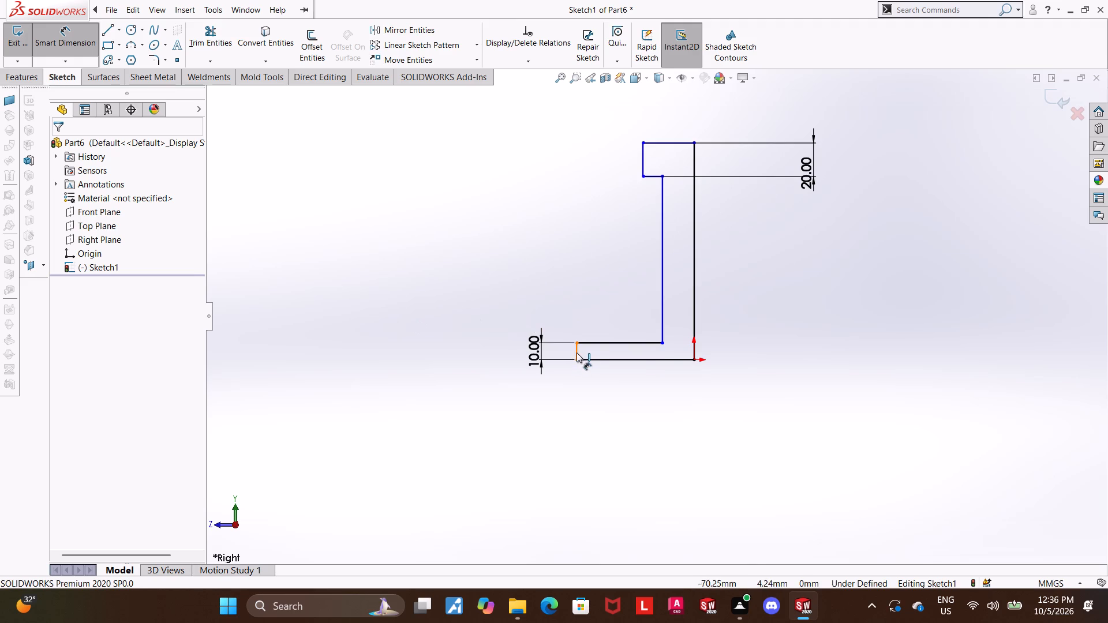
click(577, 352)
click(695, 346)
click(685, 391)
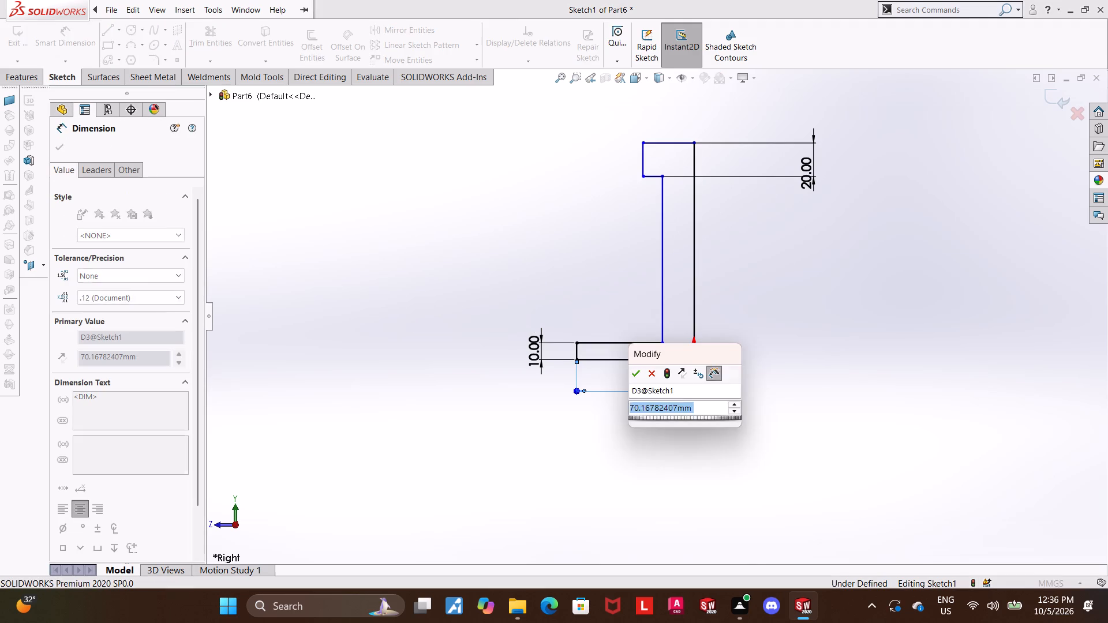
text(30)
key(Return)
key(Escape)
key(Escape)
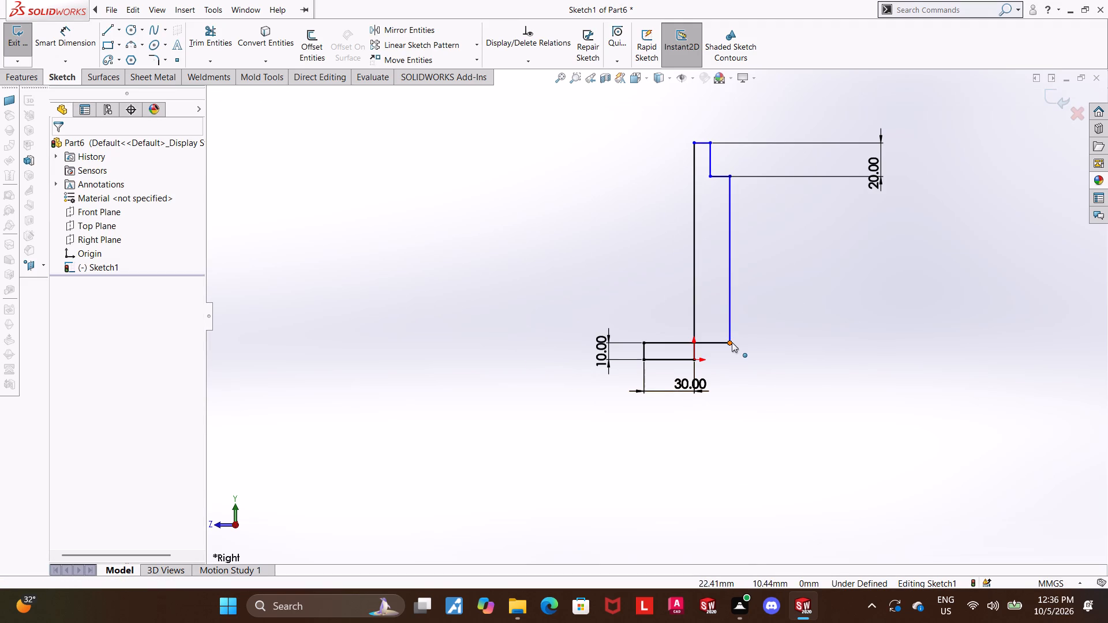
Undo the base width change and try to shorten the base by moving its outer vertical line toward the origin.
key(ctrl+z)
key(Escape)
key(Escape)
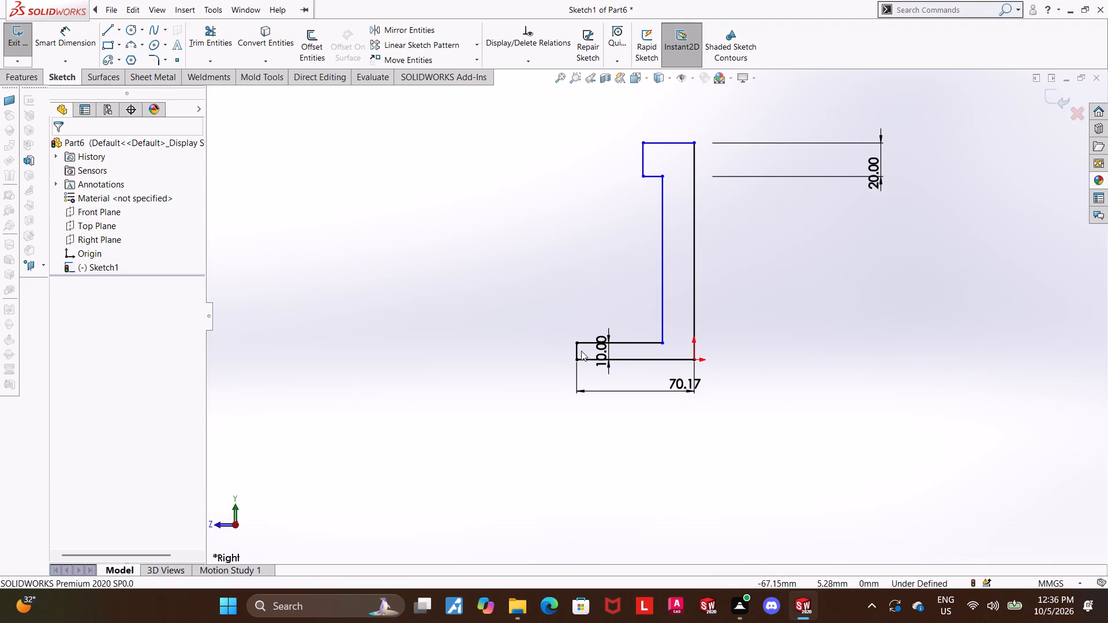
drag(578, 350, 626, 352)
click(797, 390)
Set the base's overall width dimension to 30 mm.
double_click(687, 378)
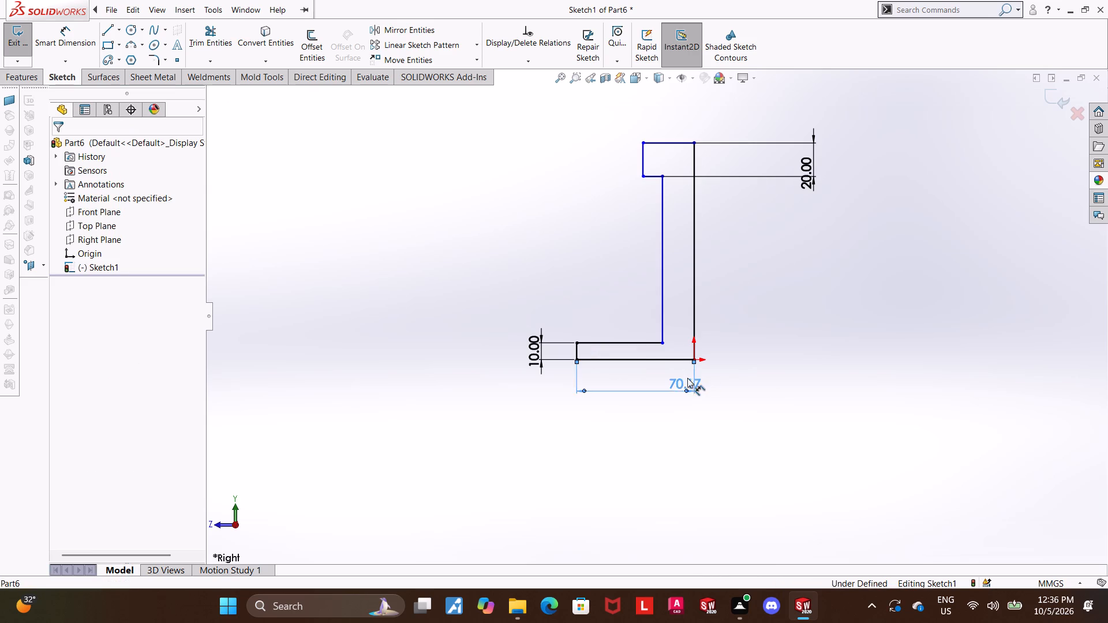
text(30)
key(Return)
key(Escape)
key(Escape)
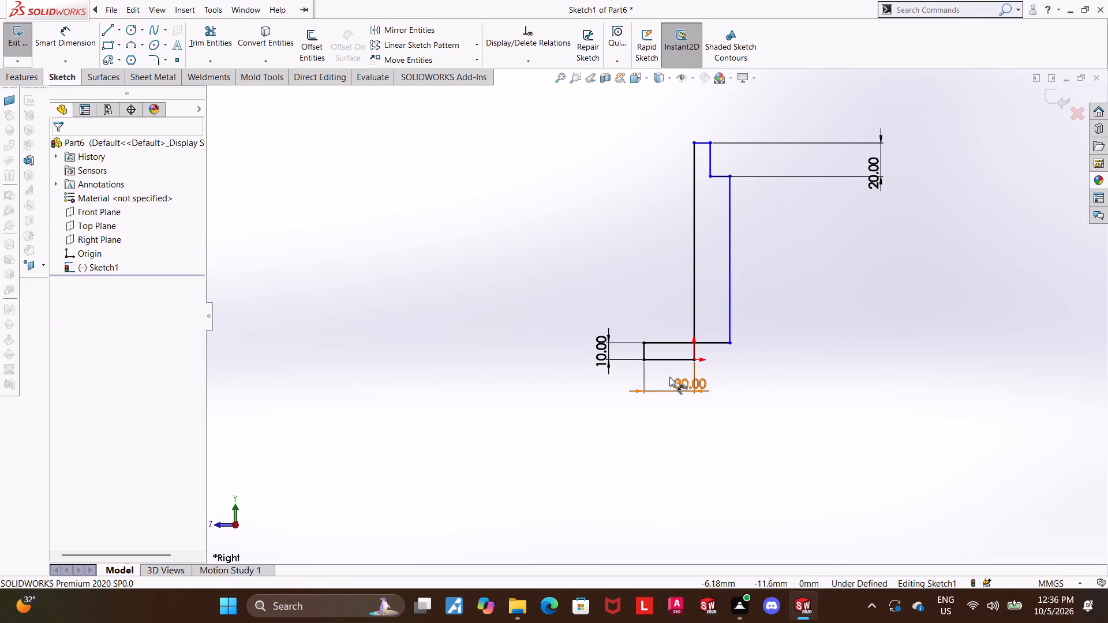
Move the web and upper block's outer vertical lines to the base's side of the origin line, about 12 mm and 19 mm from it.
drag(732, 312, 674, 311)
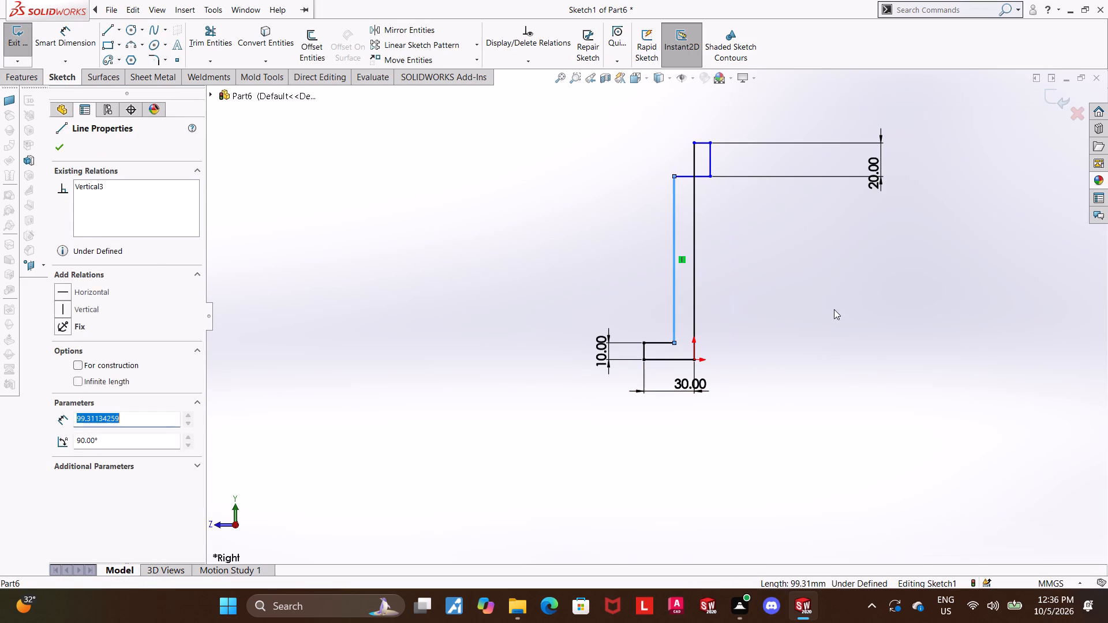
click(834, 309)
drag(710, 160, 662, 158)
drag(712, 210, 714, 217)
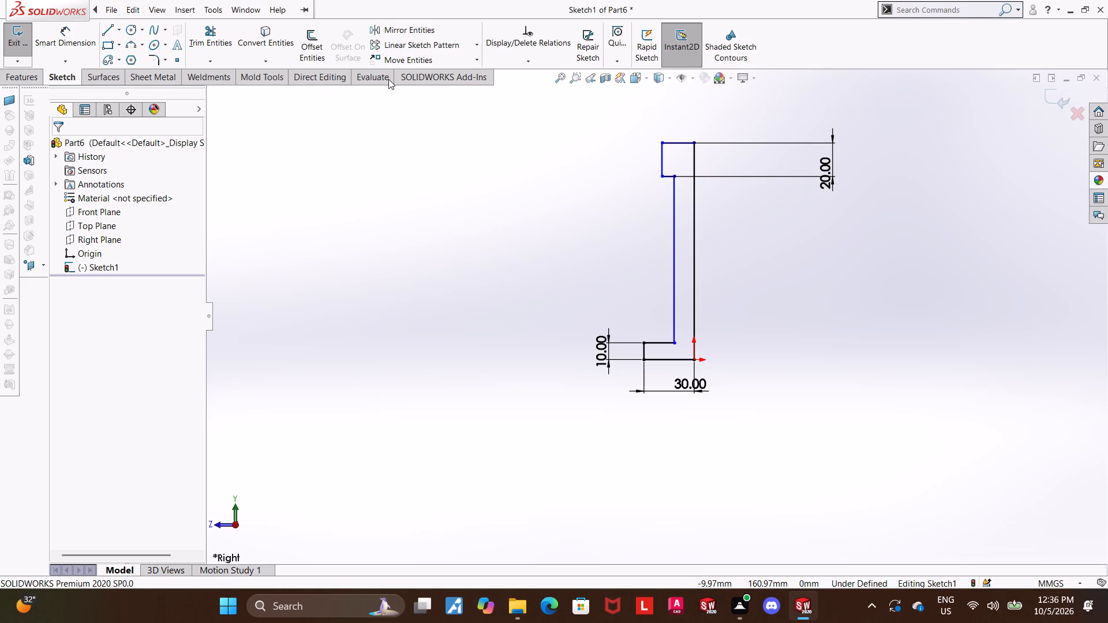
Dimension the upper block's width, from its outer edge to the vertical line through the origin, as 13 mm.
click(80, 35)
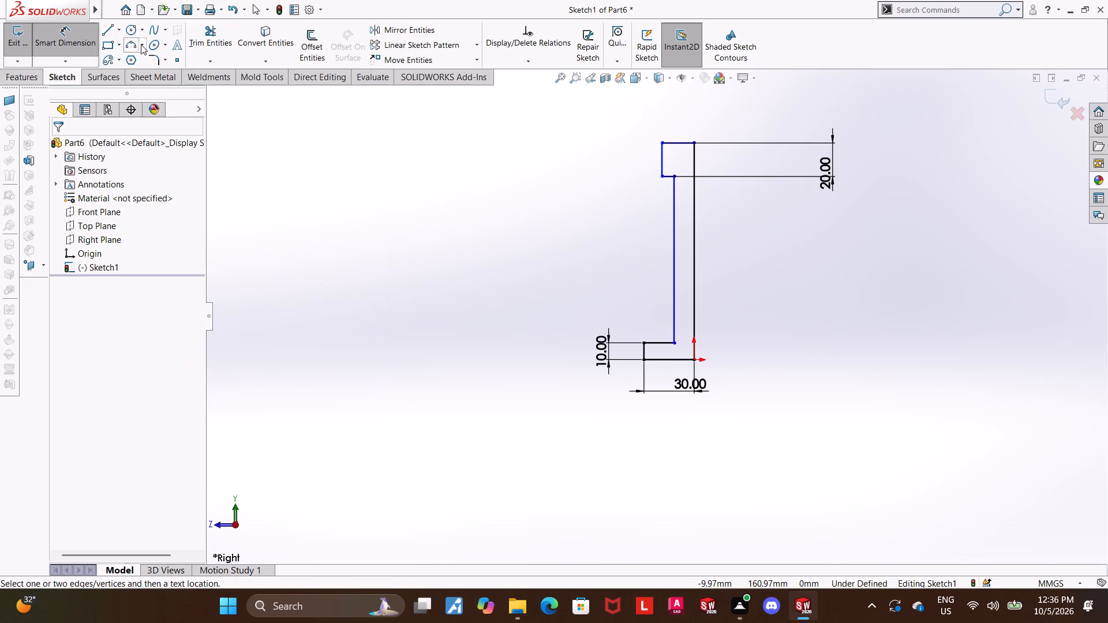
click(664, 156)
click(694, 160)
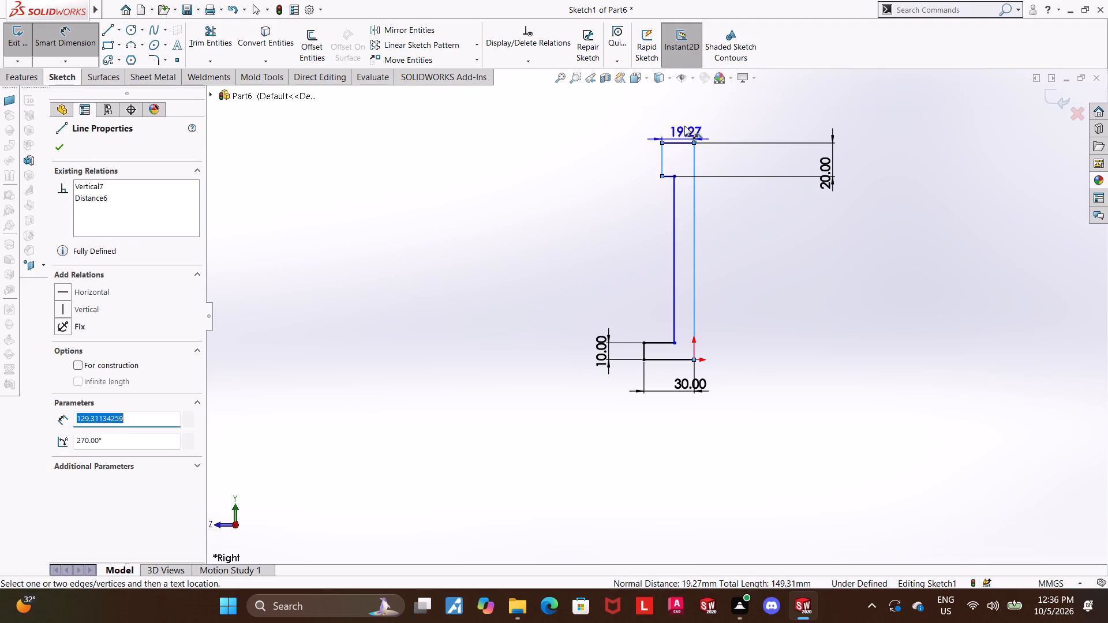
click(684, 121)
text(13)
key(Return)
key(Escape)
key(Escape)
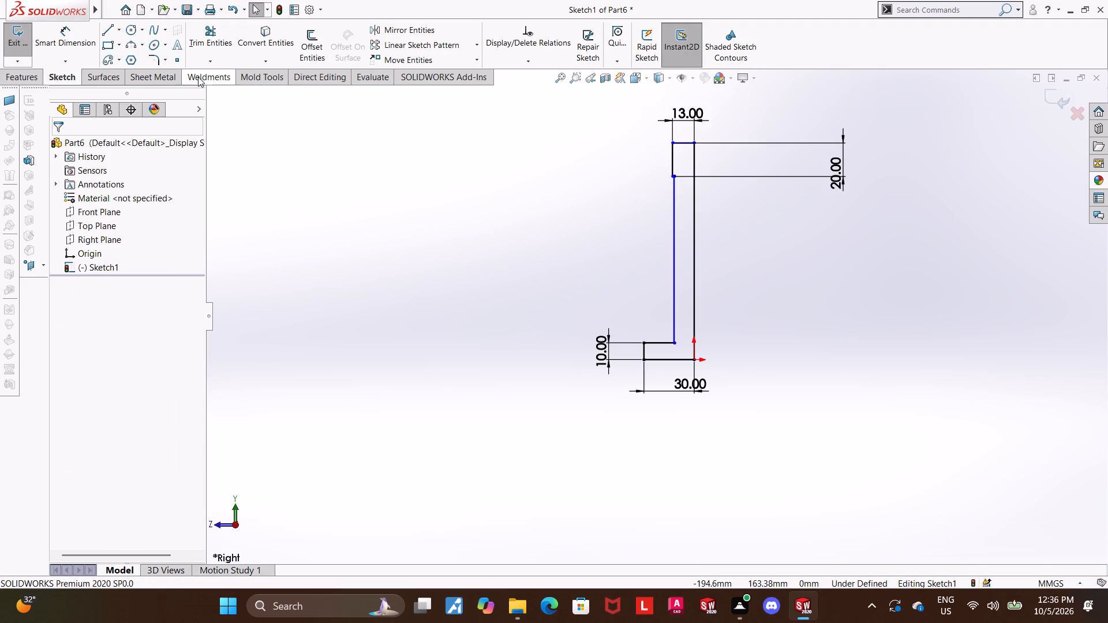
Dimension the thickness of the narrow vertical web as 30-23, giving 7 mm.
click(58, 36)
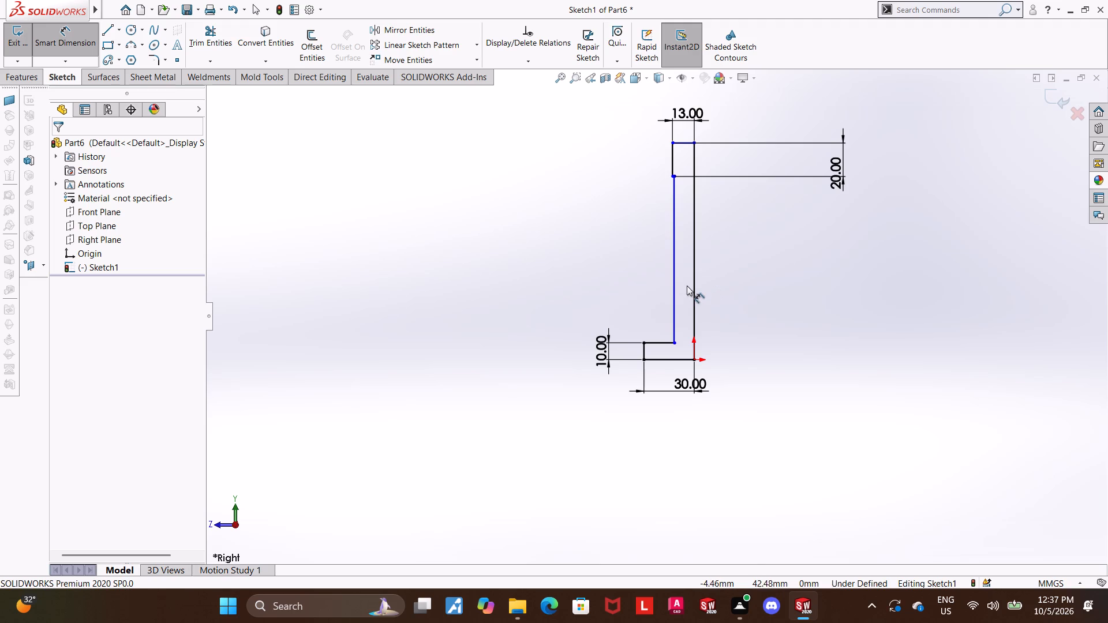
click(672, 275)
click(694, 275)
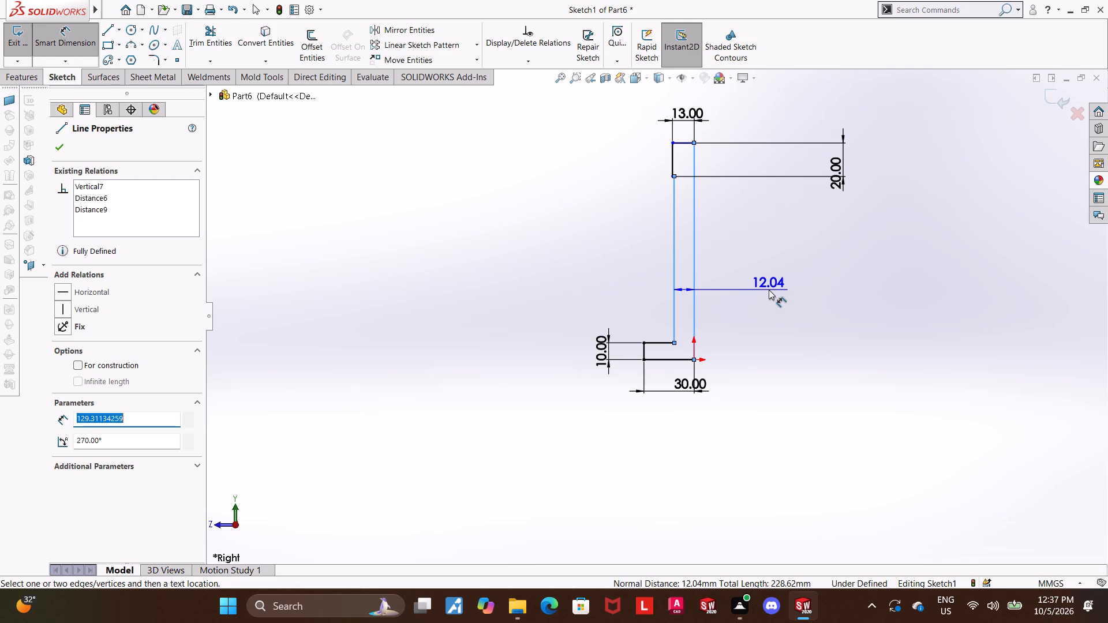
click(769, 290)
text(30-23)
key(Return)
key(Escape)
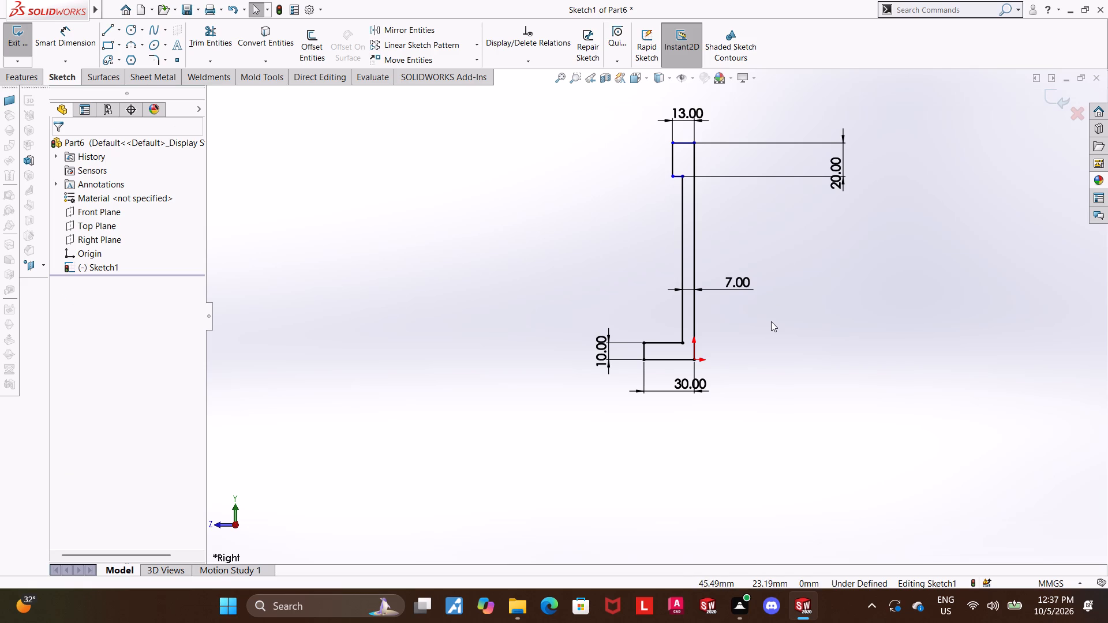
Dimension the height from the base's bottom line to the underside of the upper block as 55 mm.
click(807, 320)
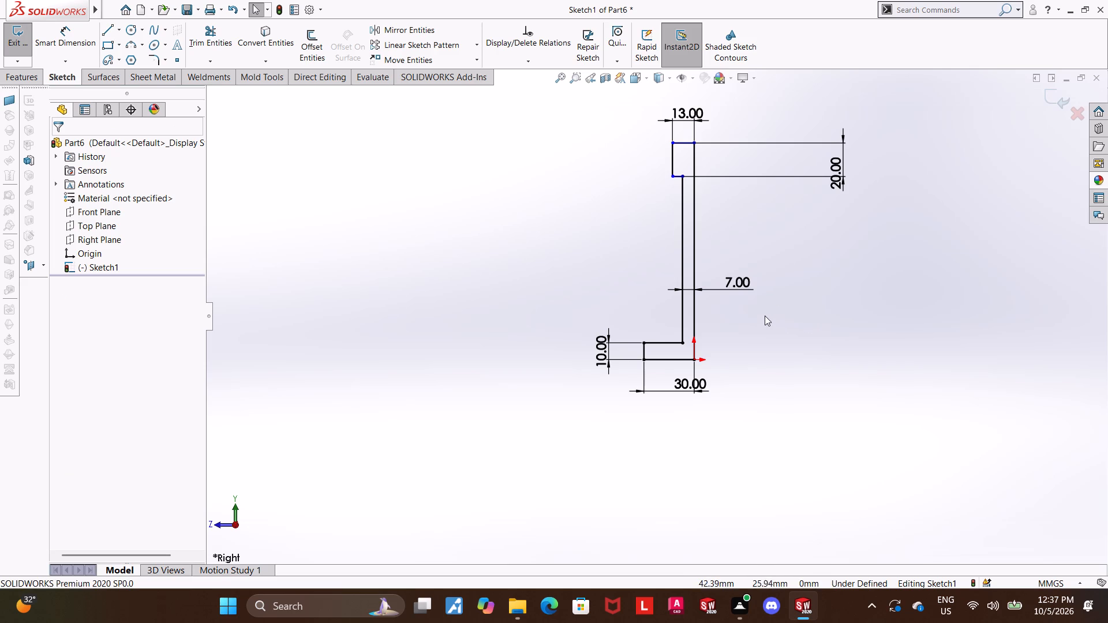
scroll(694, 190, down, 1)
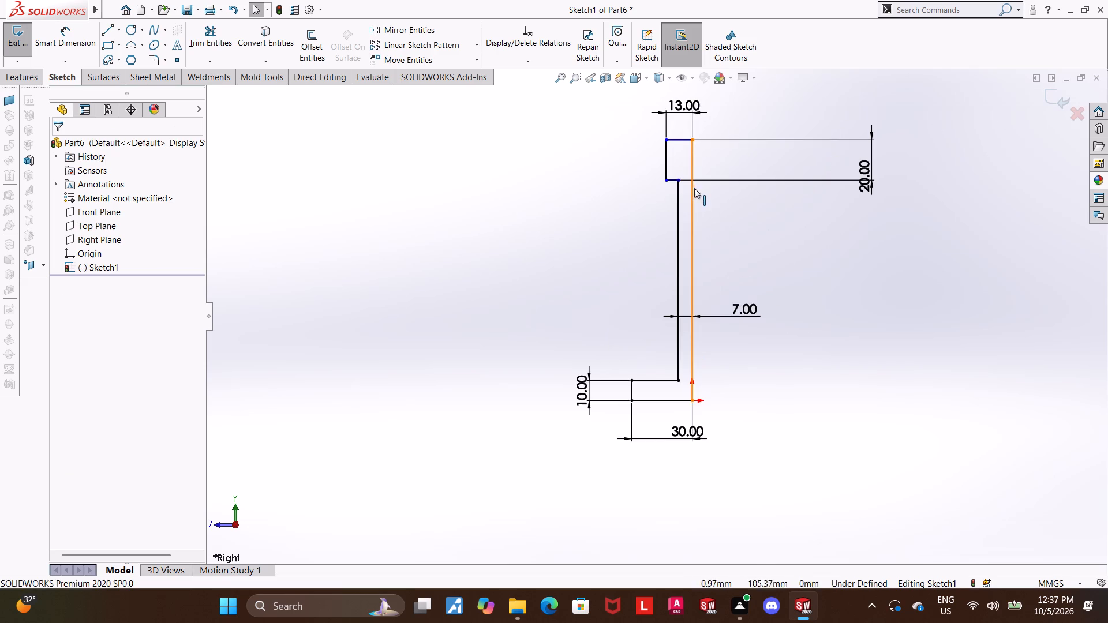
click(76, 50)
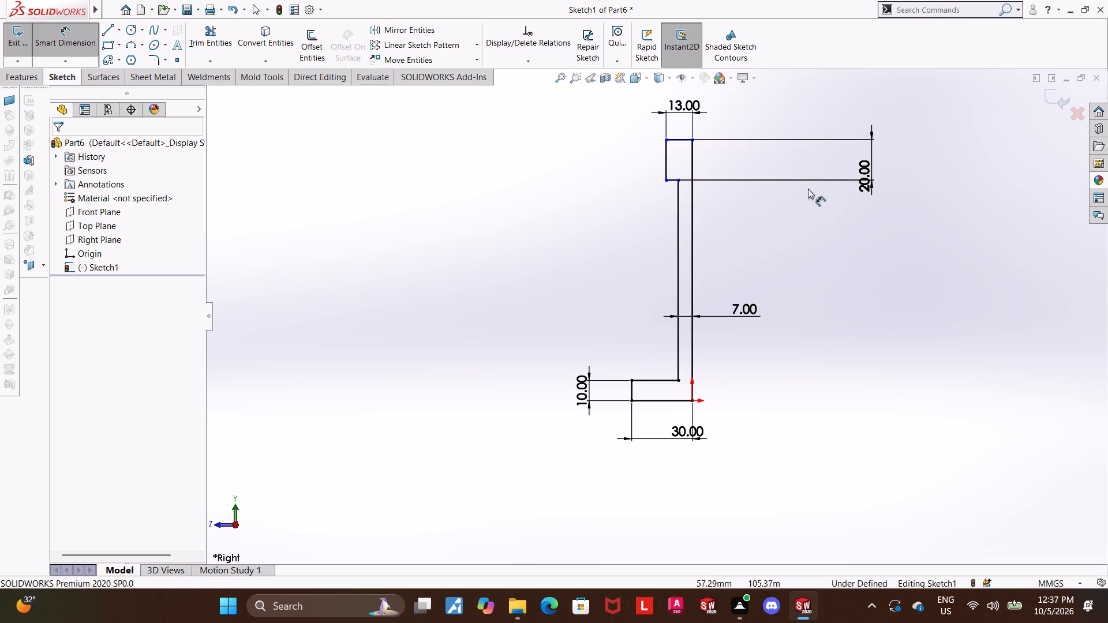
click(672, 179)
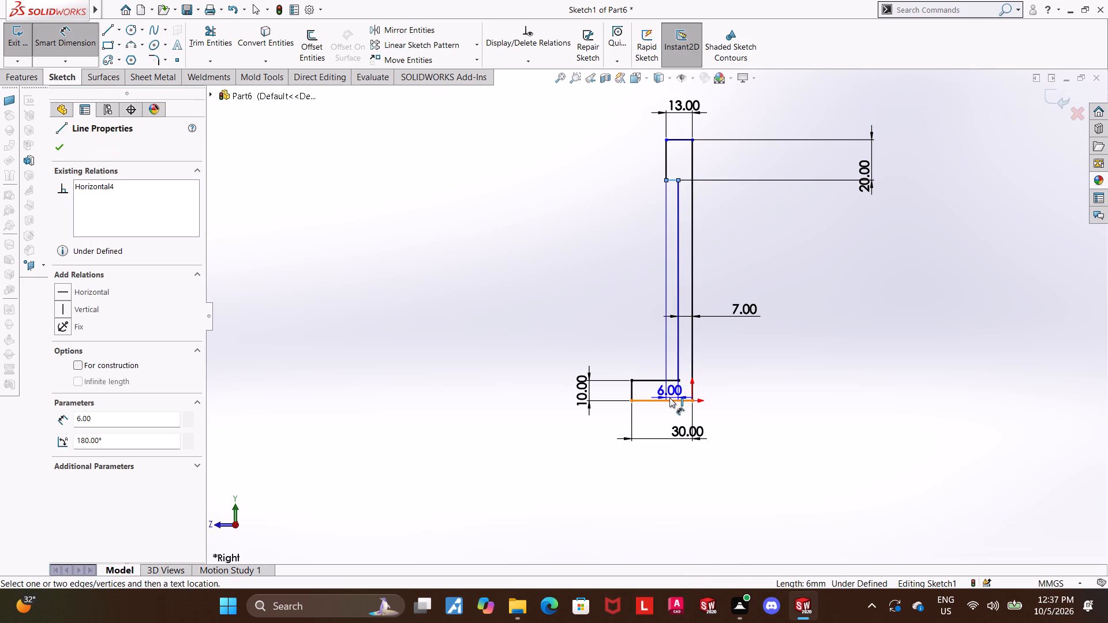
click(669, 400)
click(822, 355)
text(55)
key(Return)
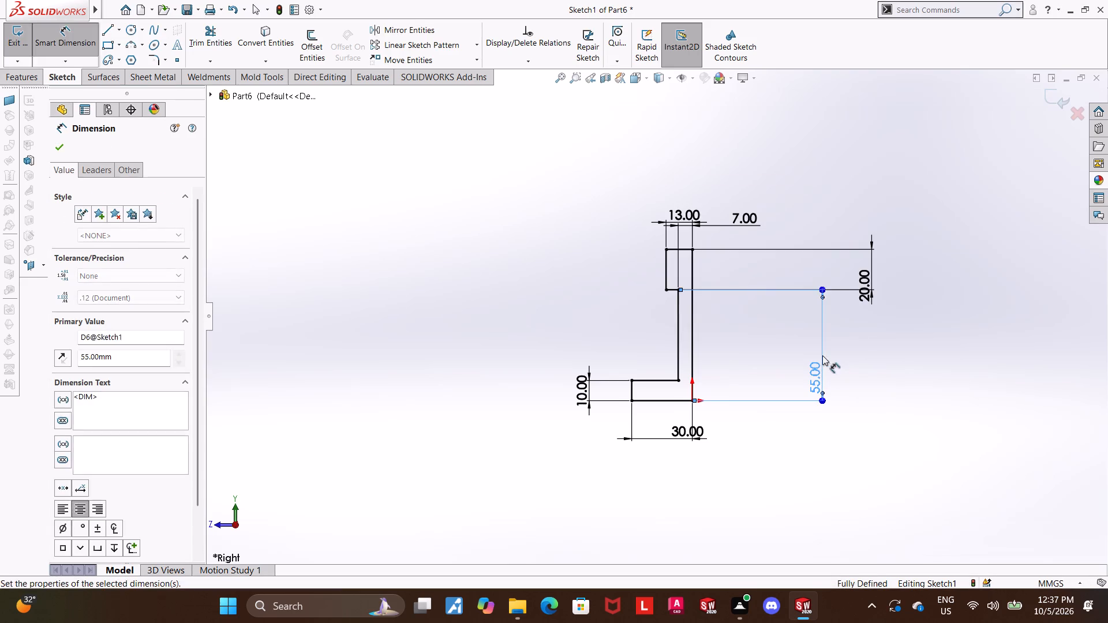
key(Escape)
key(Escape)
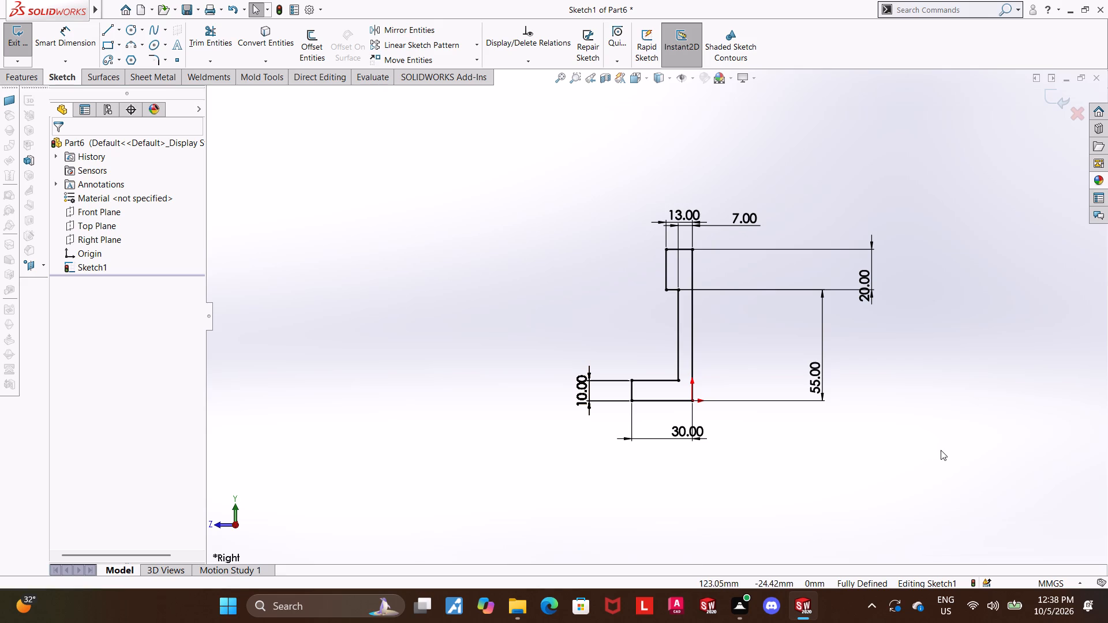
Reposition the web's 7 mm thickness dimension beside the middle of the web and exit the sketch.
scroll(755, 351, down, 1)
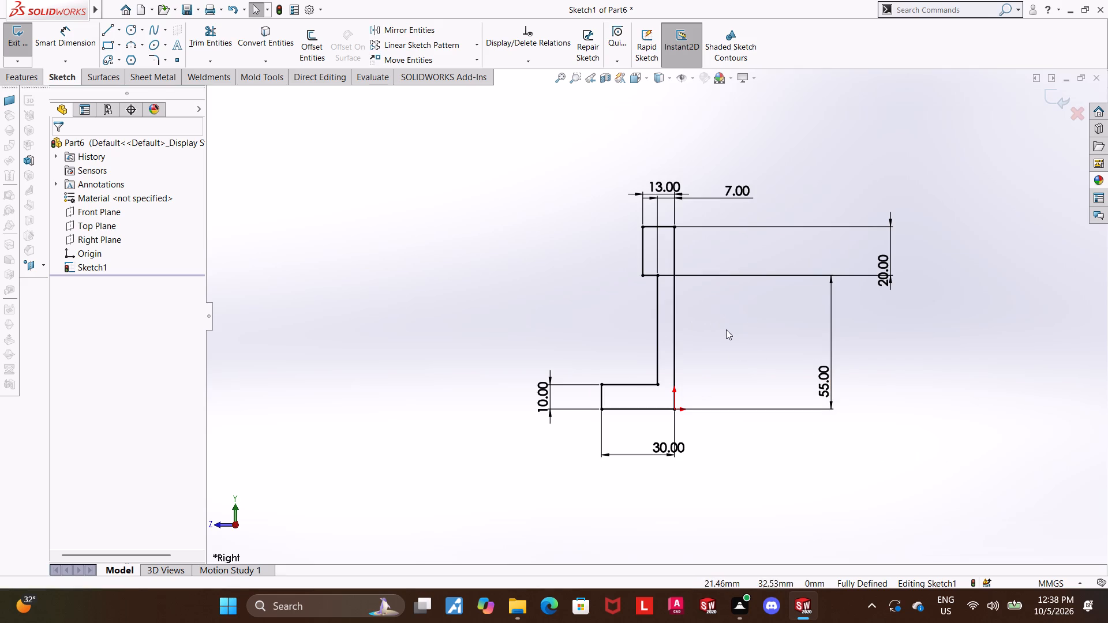
scroll(726, 329, down, 1)
drag(735, 166, 721, 317)
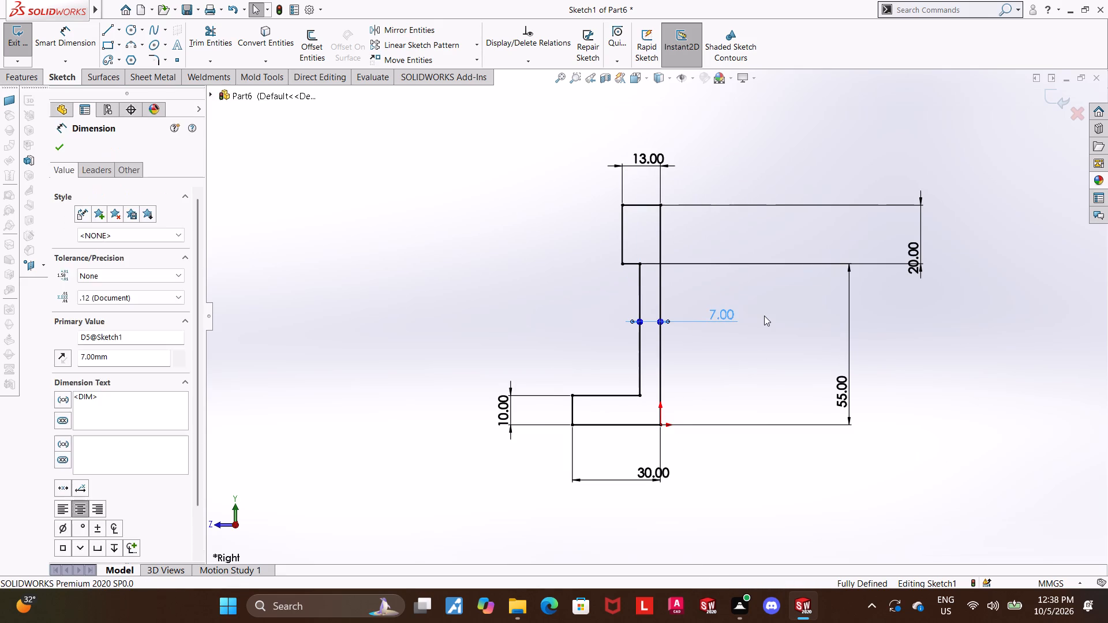
click(764, 316)
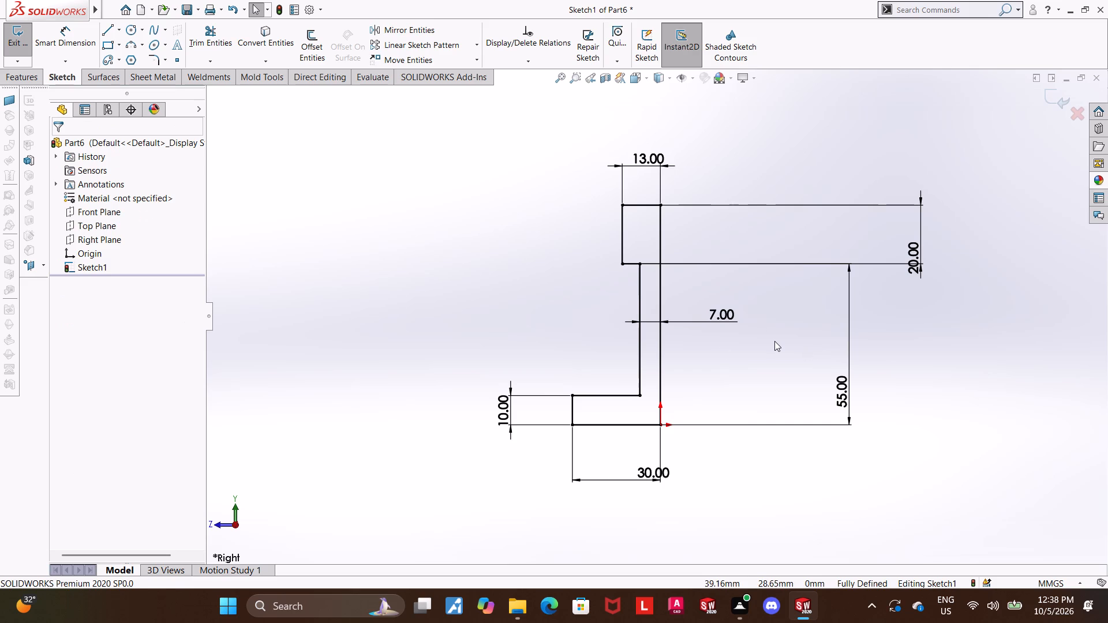
drag(1001, 311, 1004, 305)
click(1047, 99)
Extrude the stepped profile as a boss 35 mm deep using the Mid Plane end condition.
scroll(751, 243, up, 2)
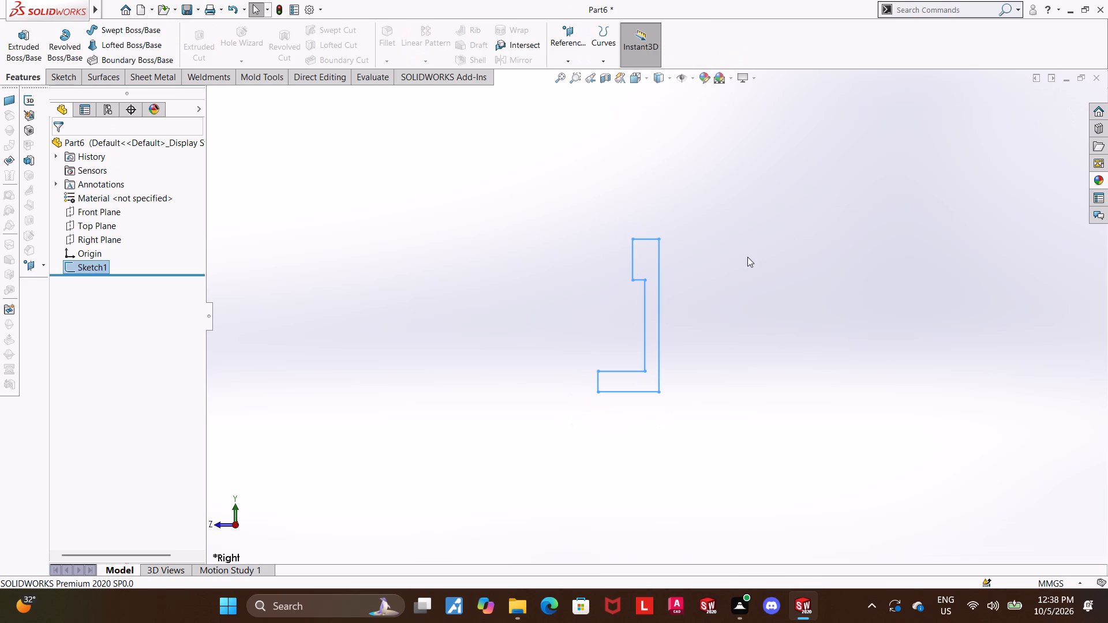
middle_drag(730, 316, 742, 322)
scroll(733, 310, down, 2)
click(13, 39)
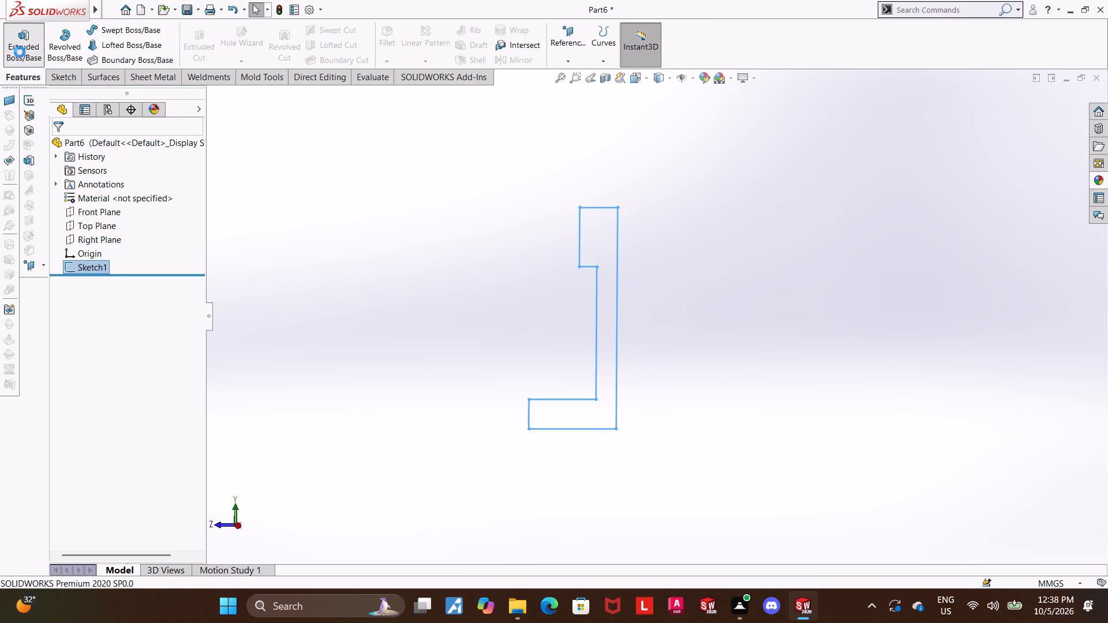
click(88, 219)
click(88, 226)
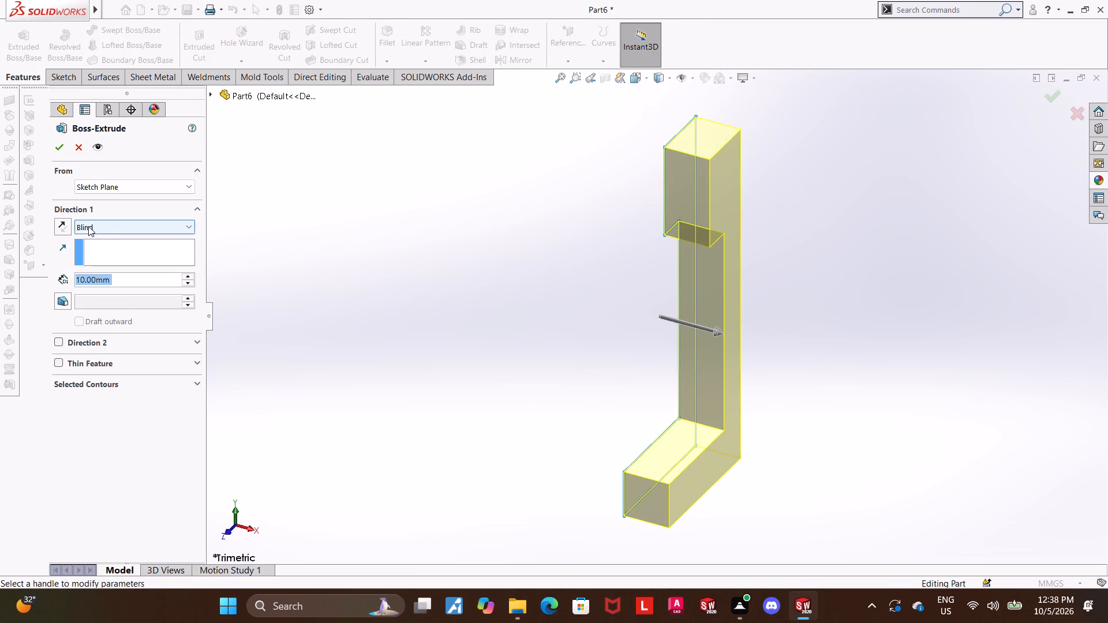
click(88, 287)
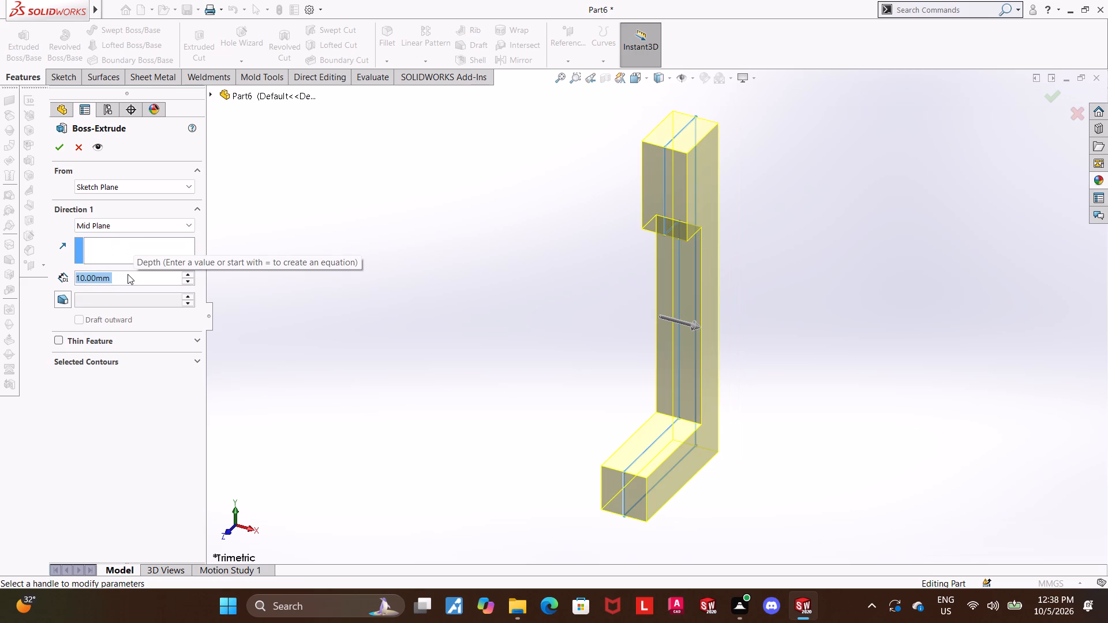
text(35)
key(Return)
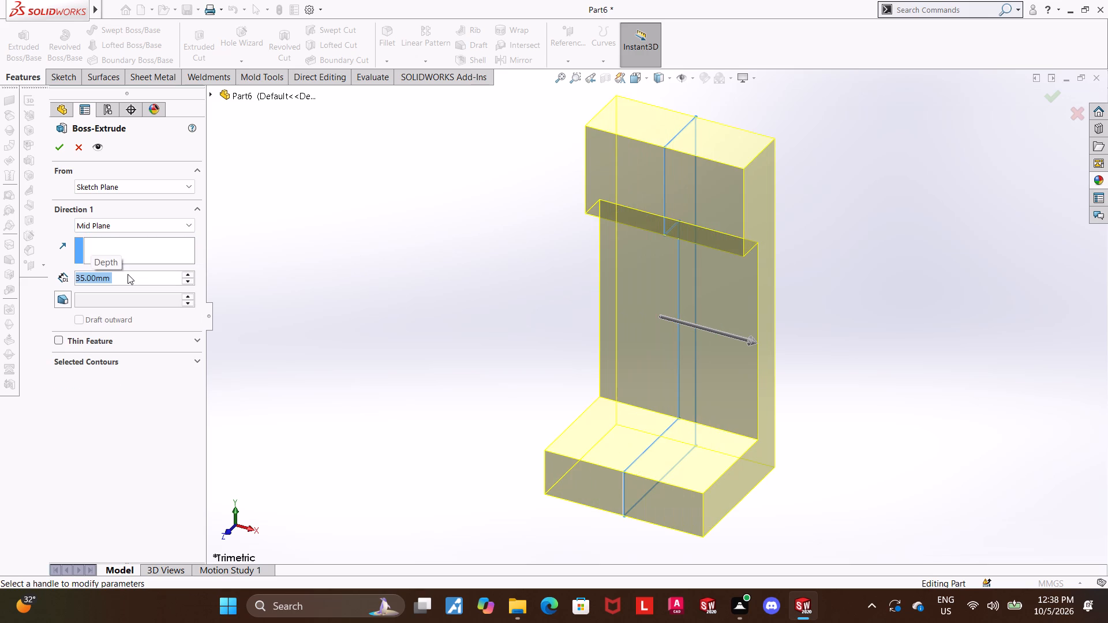
click(61, 141)
click(556, 288)
Fillet the two short top corner edges of the upper block with a 5 mm radius.
scroll(481, 297, up, 1)
middle_drag(497, 292, 578, 318)
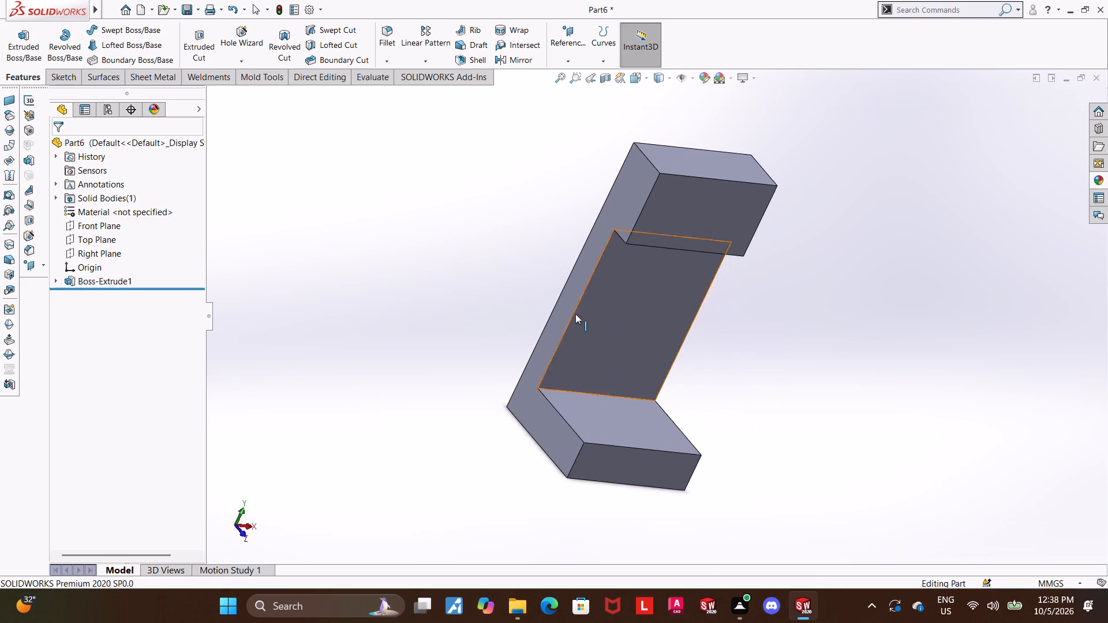
scroll(1008, 185, down, 2)
middle_drag(930, 231, 892, 265)
scroll(757, 293, up, 3)
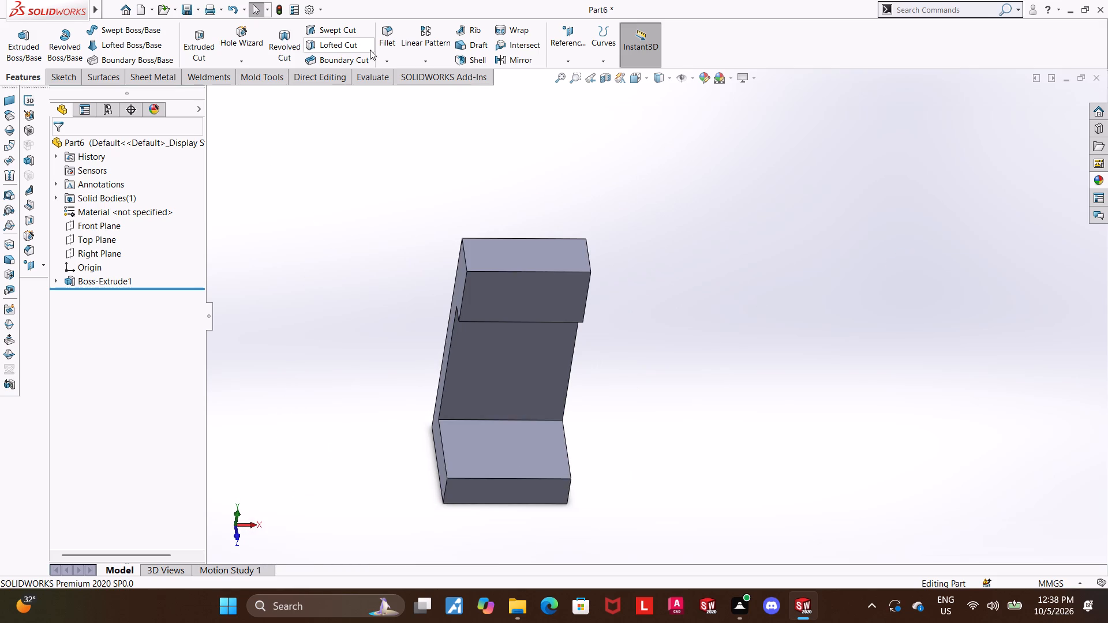
click(381, 36)
key(5)
key(Return)
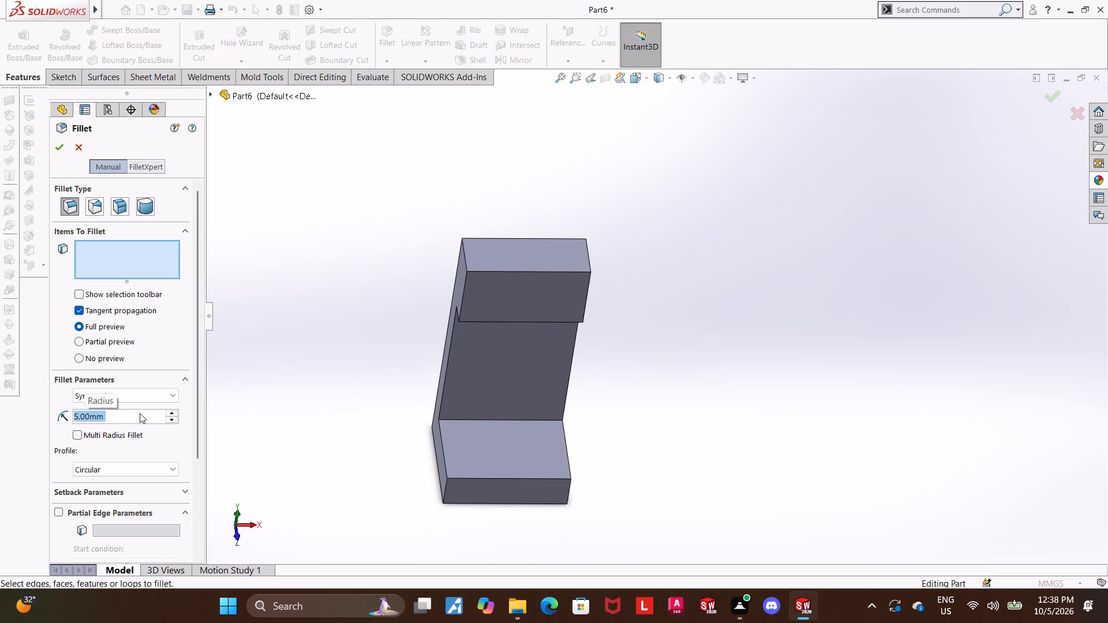
click(465, 256)
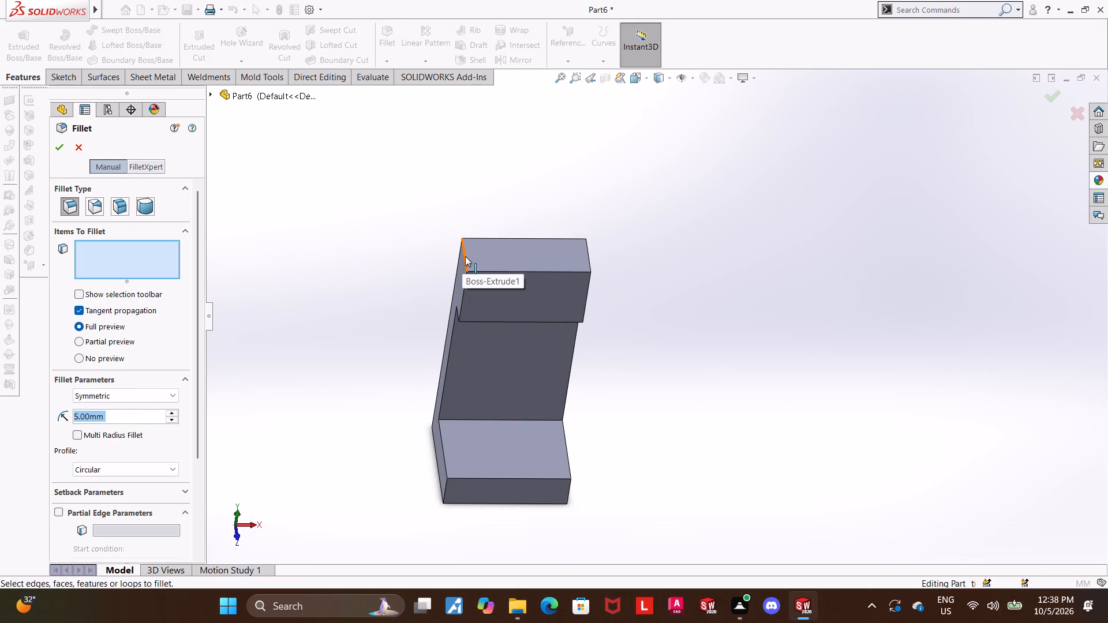
click(587, 253)
middle_drag(947, 273, 923, 277)
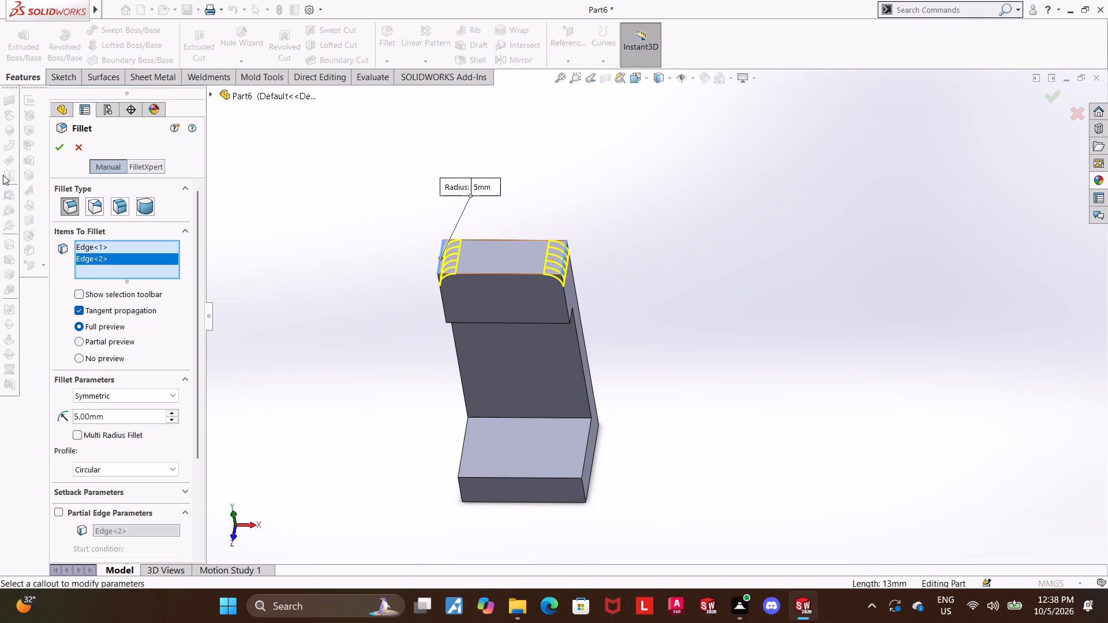
click(58, 150)
click(729, 304)
Start a new sketch on the web's front face, between the base and the upper block.
middle_drag(742, 348, 772, 278)
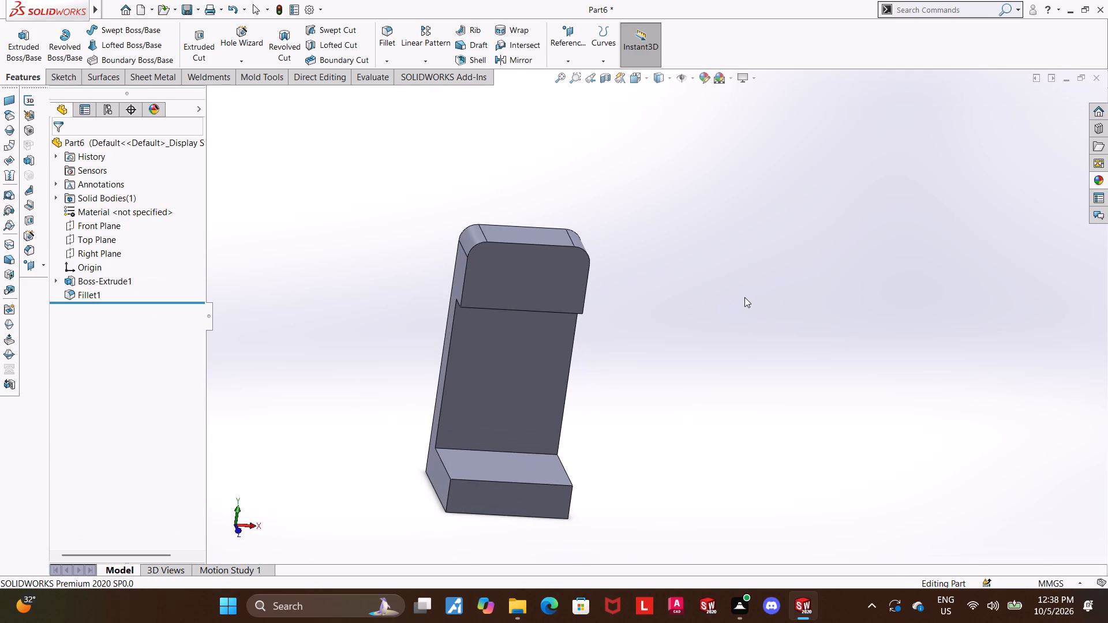
scroll(731, 297, up, 2)
click(696, 304)
scroll(630, 306, down, 2)
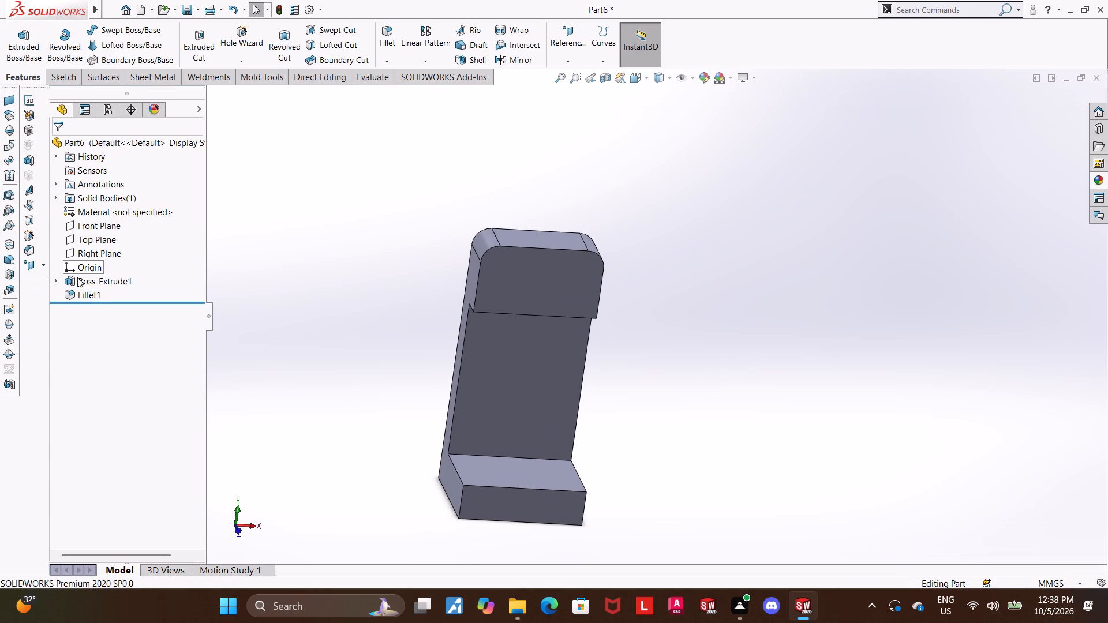
click(78, 291)
click(754, 335)
middle_drag(579, 314, 551, 320)
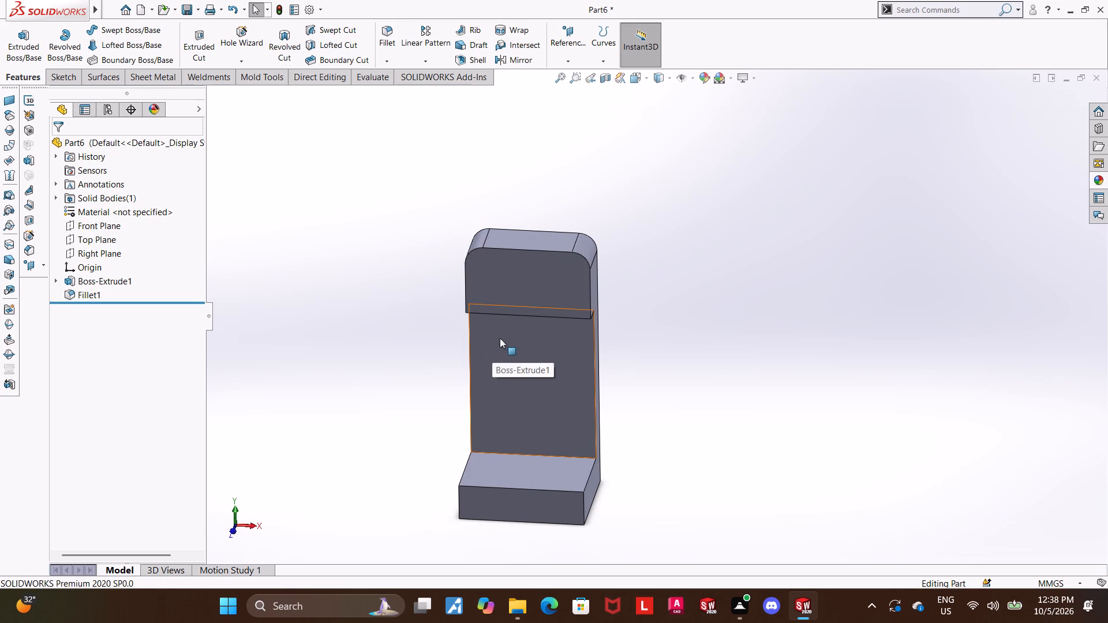
middle_drag(763, 259, 717, 256)
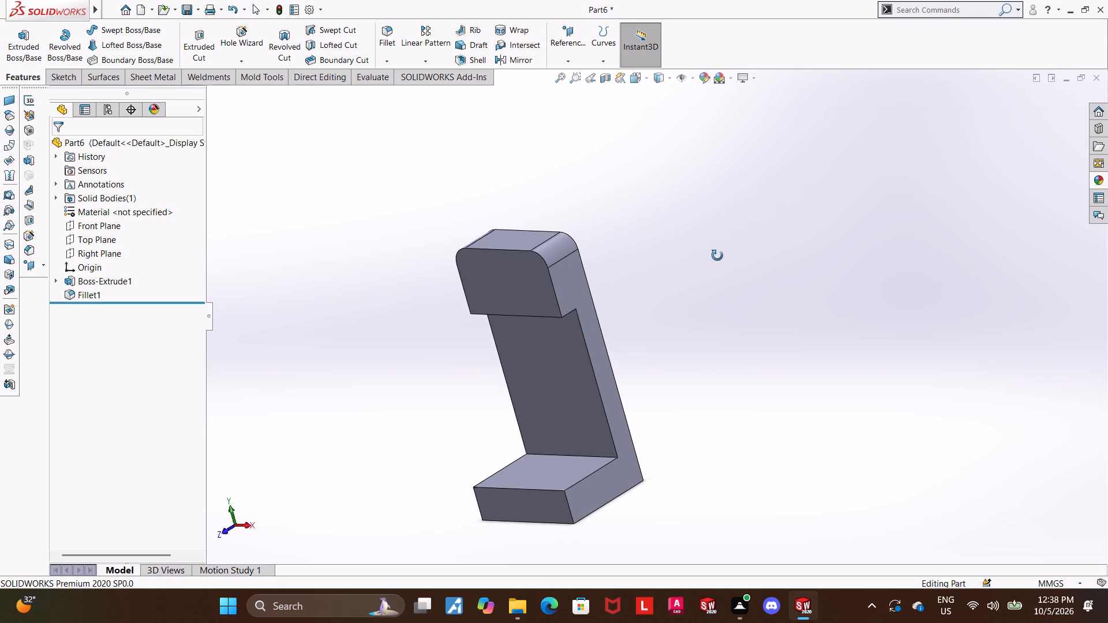
middle_drag(717, 256, 733, 241)
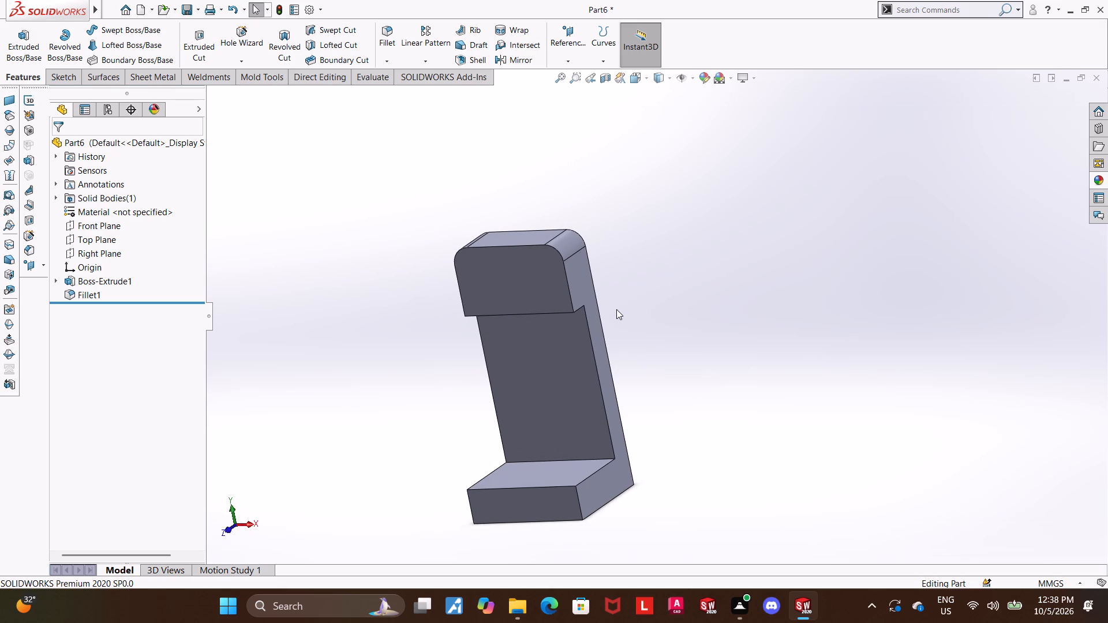
click(566, 407)
click(617, 367)
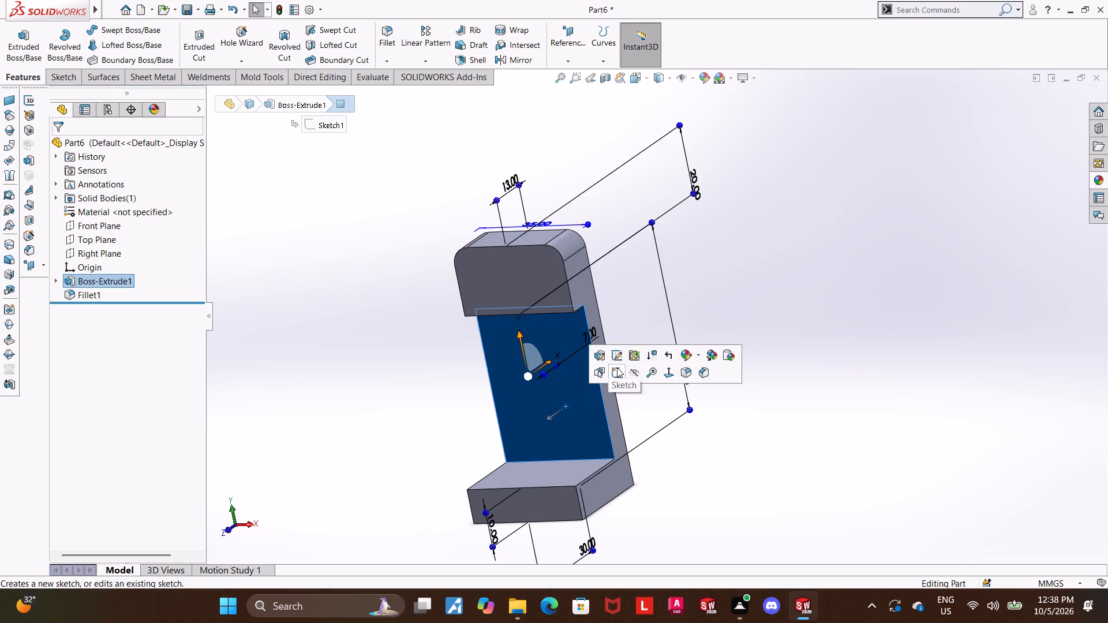
click(114, 307)
click(144, 296)
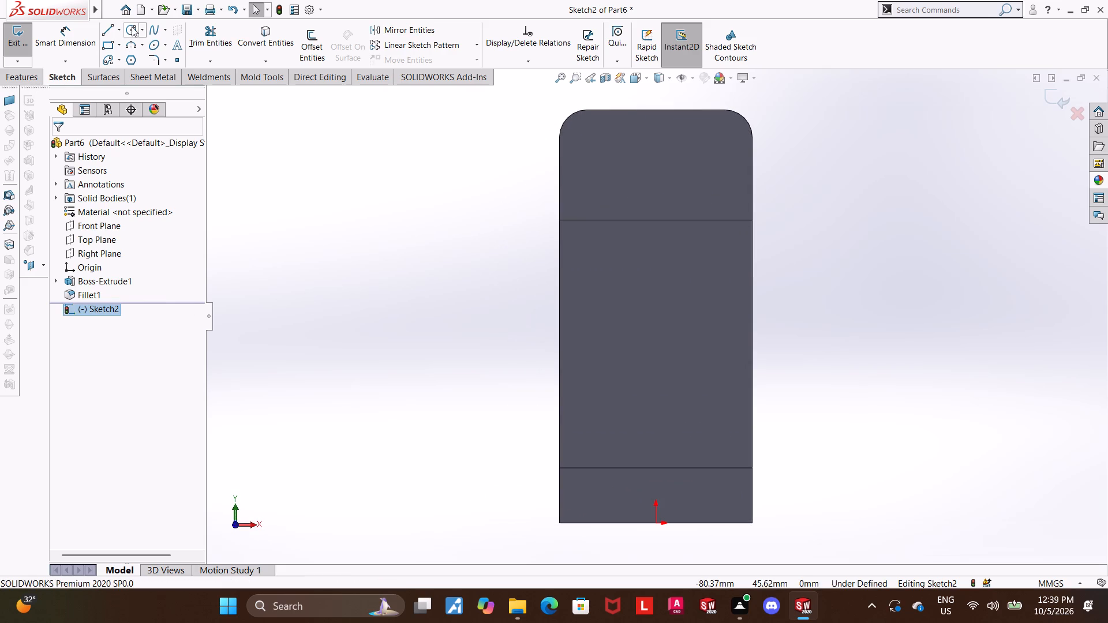
Sketch a circle of about 10.9 mm radius on the web, centred about 26 mm directly above the origin.
click(130, 28)
click(658, 379)
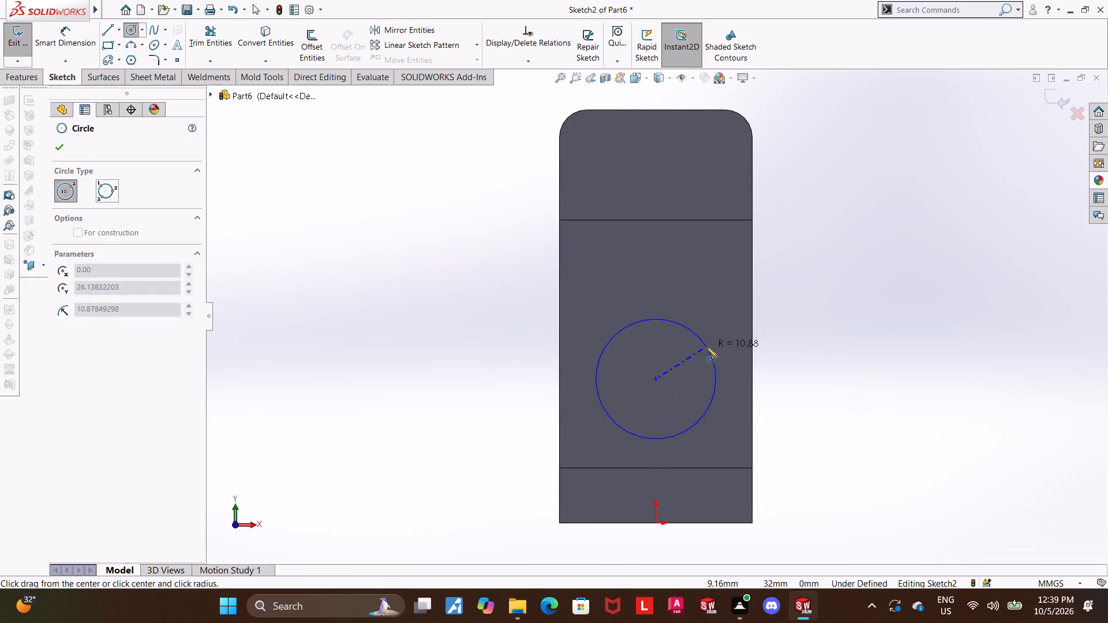
click(706, 347)
key(Escape)
Sketch a corner rectangle about 8 mm wide and 6 mm high from the circle's lower arc down to the base's top edge.
click(104, 46)
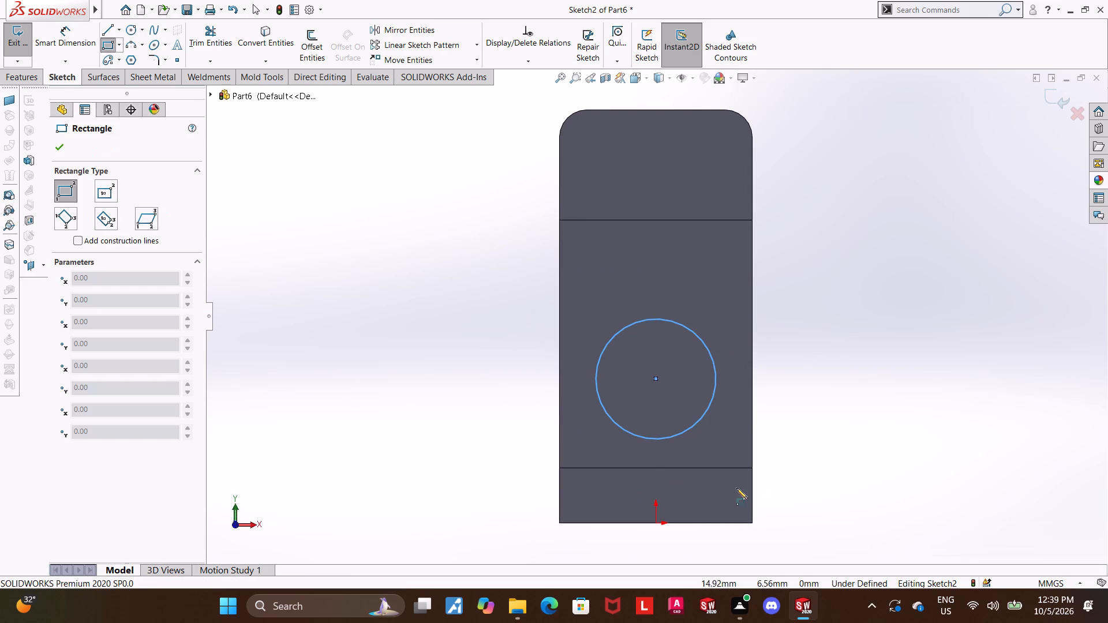
click(634, 435)
click(676, 467)
key(Escape)
scroll(687, 453, down, 4)
key(Escape)
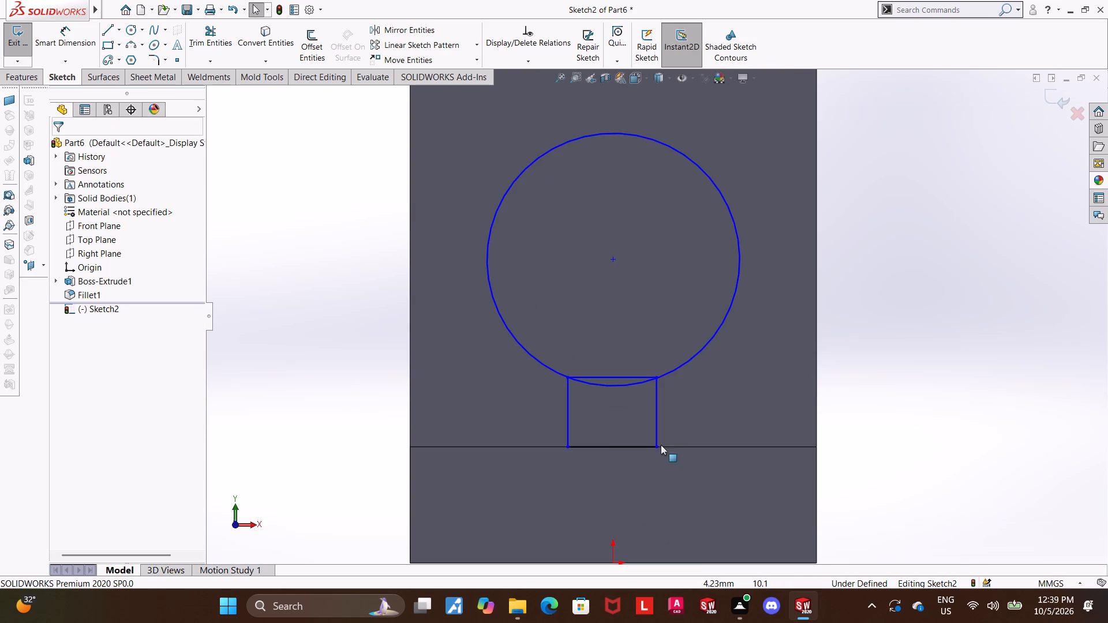
key(Escape)
Align the midpoint of the rectangle's top line vertically with the origin.
click(615, 562)
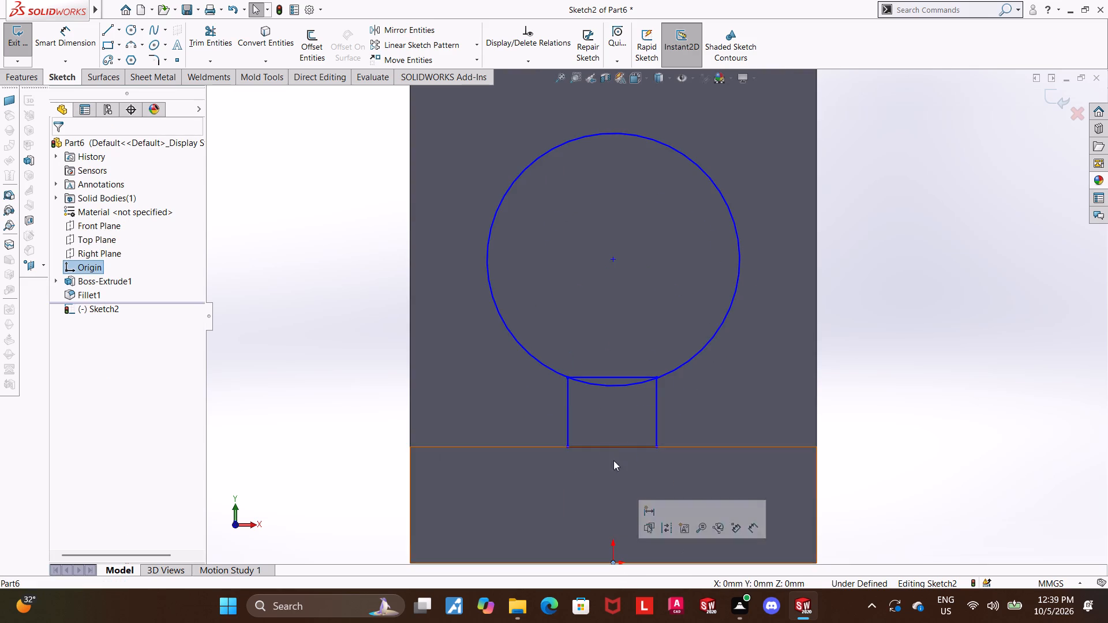
ctrl+click(612, 376)
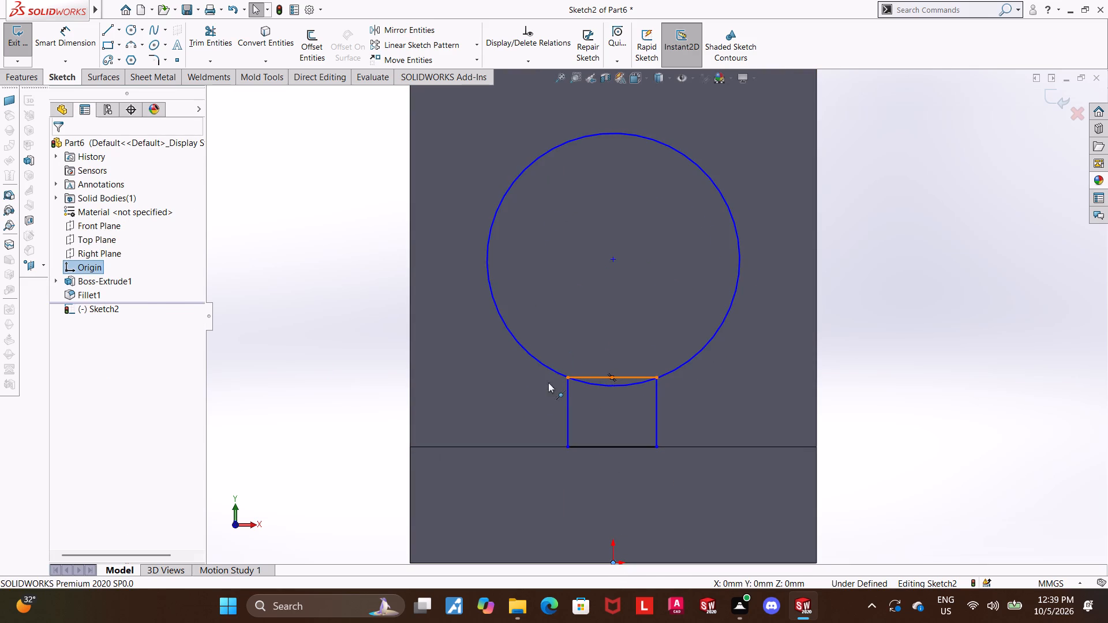
click(65, 366)
key(Escape)
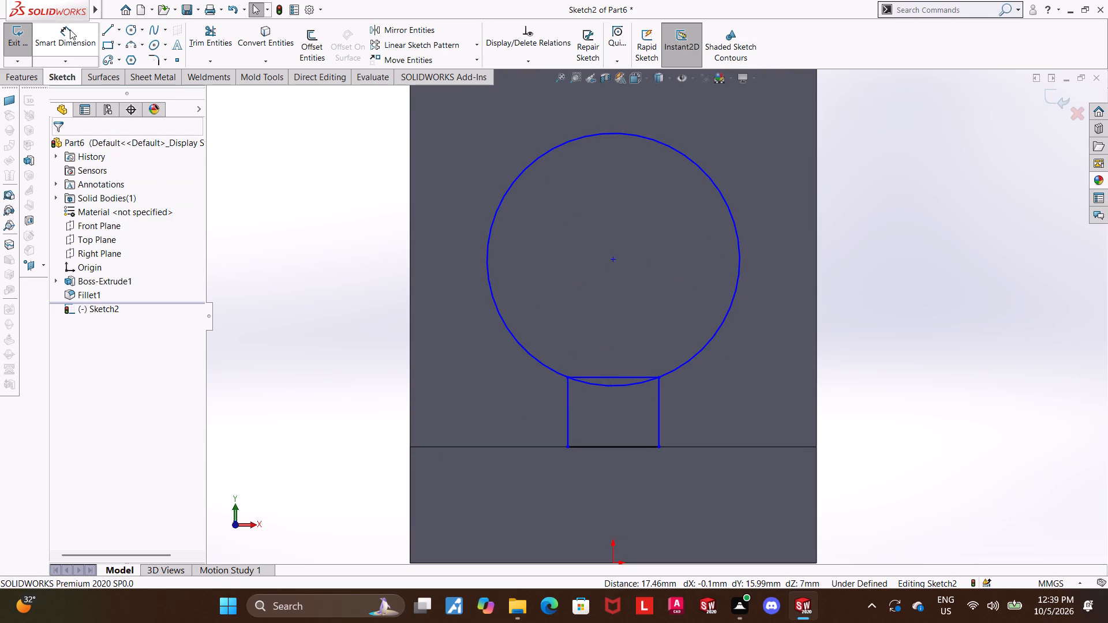
Dimension the rectangle's bottom line on the base's top edge to 6 mm wide.
click(70, 29)
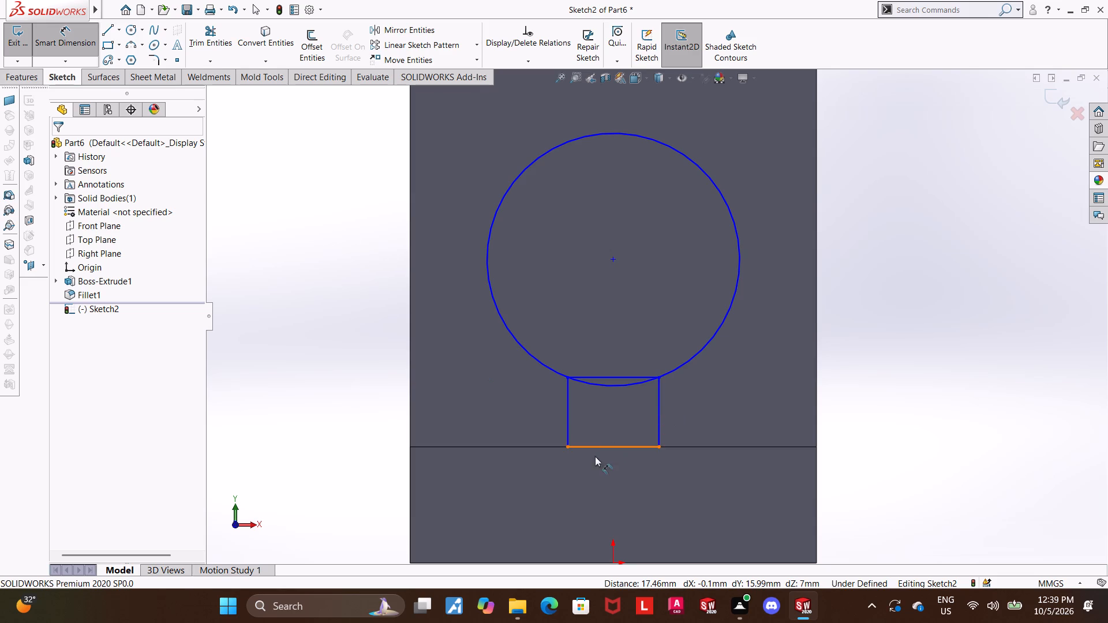
click(598, 447)
click(602, 470)
key(6)
key(Return)
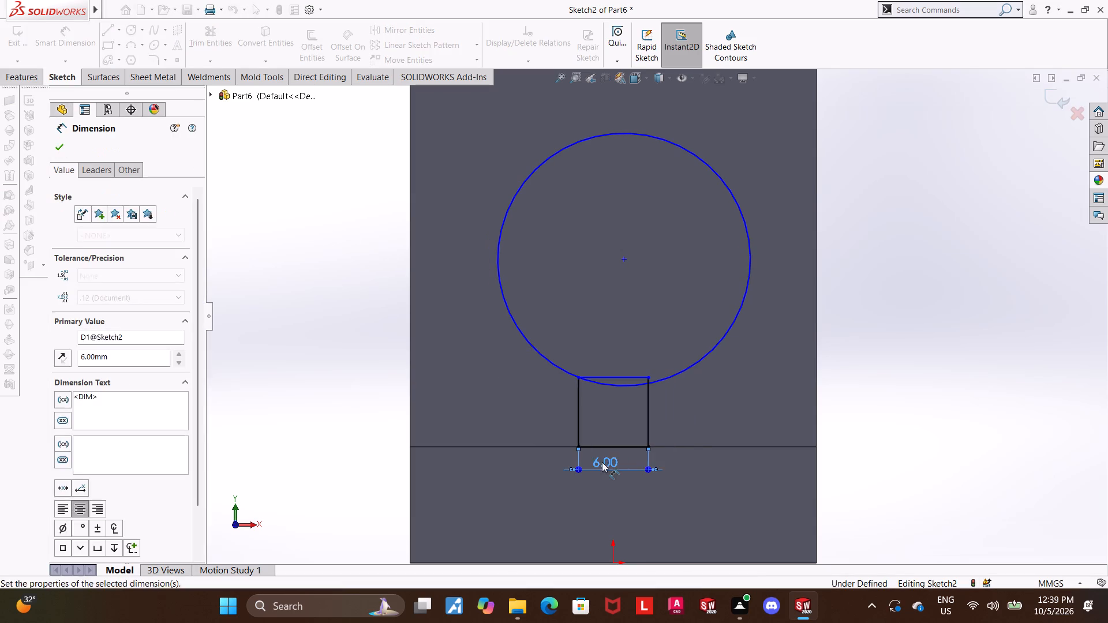
key(Escape)
key(Escape)
key(Escape)
Make the rectangle's second top corner, the one off the circle, coincident with the circle.
scroll(697, 421, up, 1)
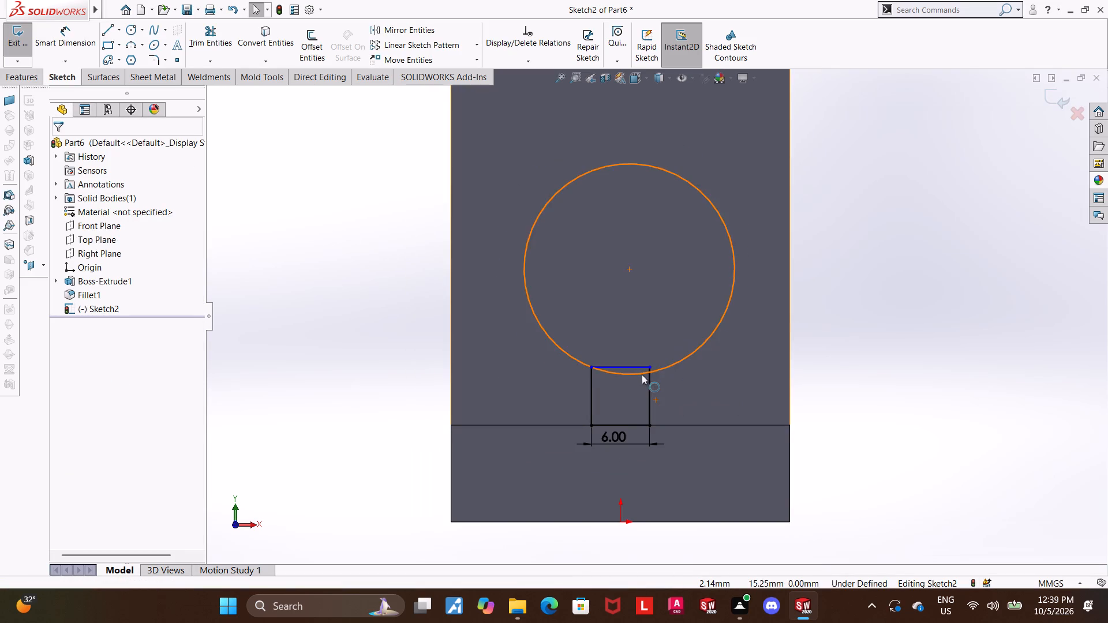
ctrl+click(648, 366)
ctrl+click(667, 369)
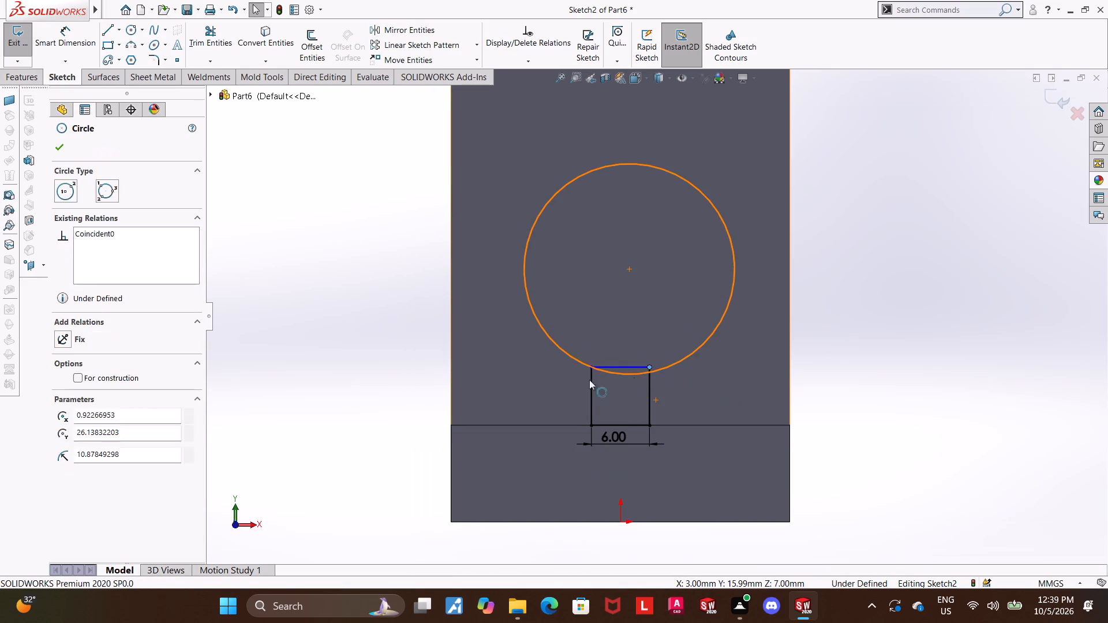
click(61, 369)
key(Escape)
key(Escape)
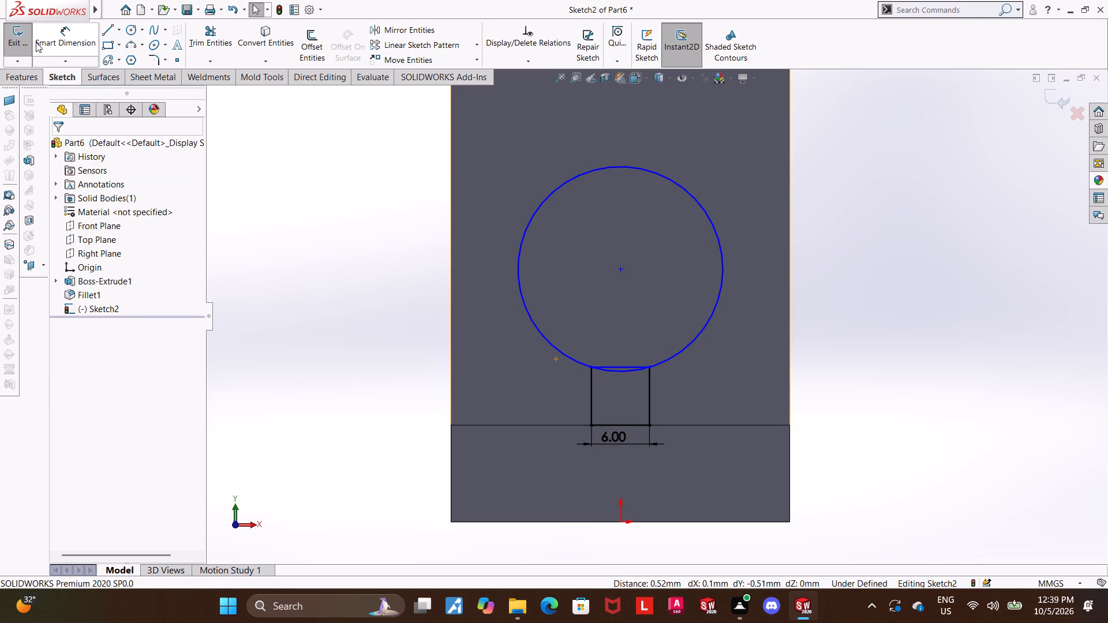
Dimension the circle's diameter to 27 mm.
click(48, 39)
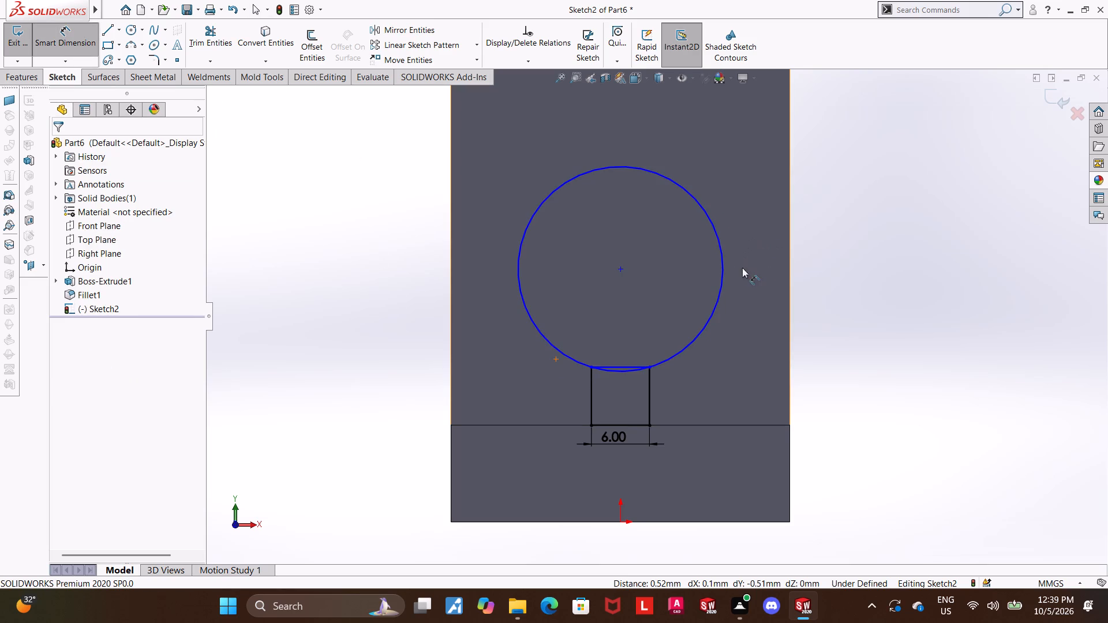
click(618, 168)
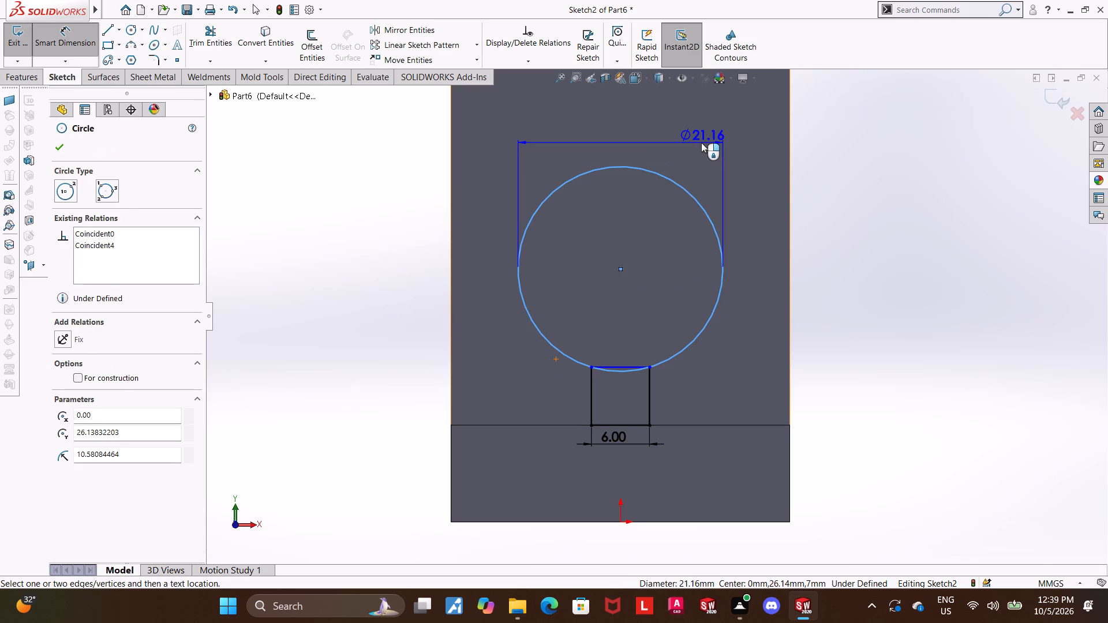
click(701, 142)
key(2)
key(7)
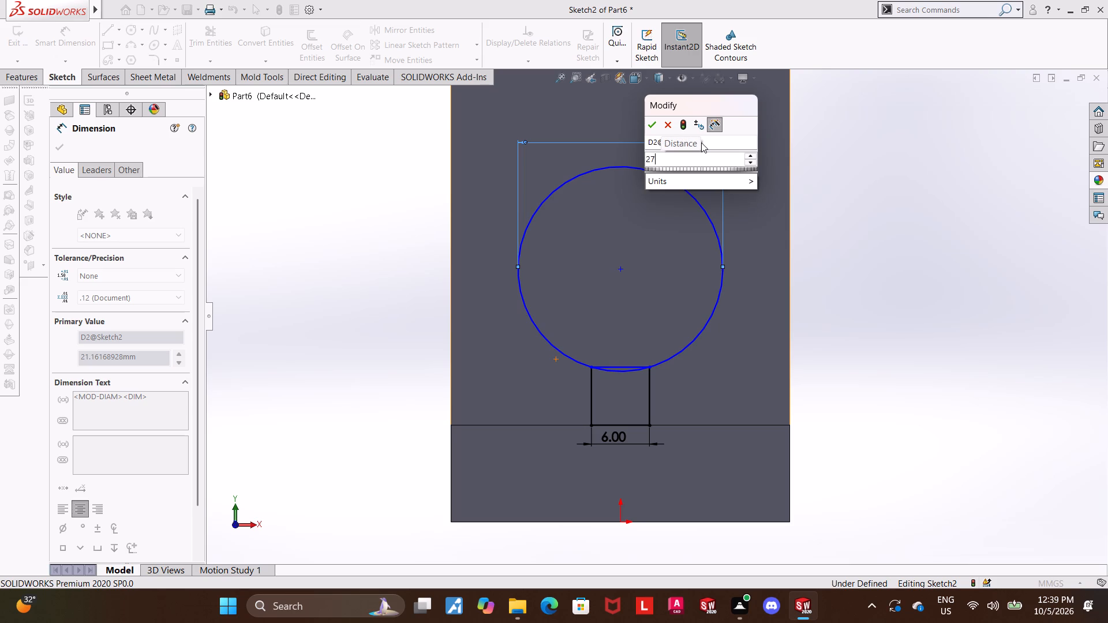
key(Return)
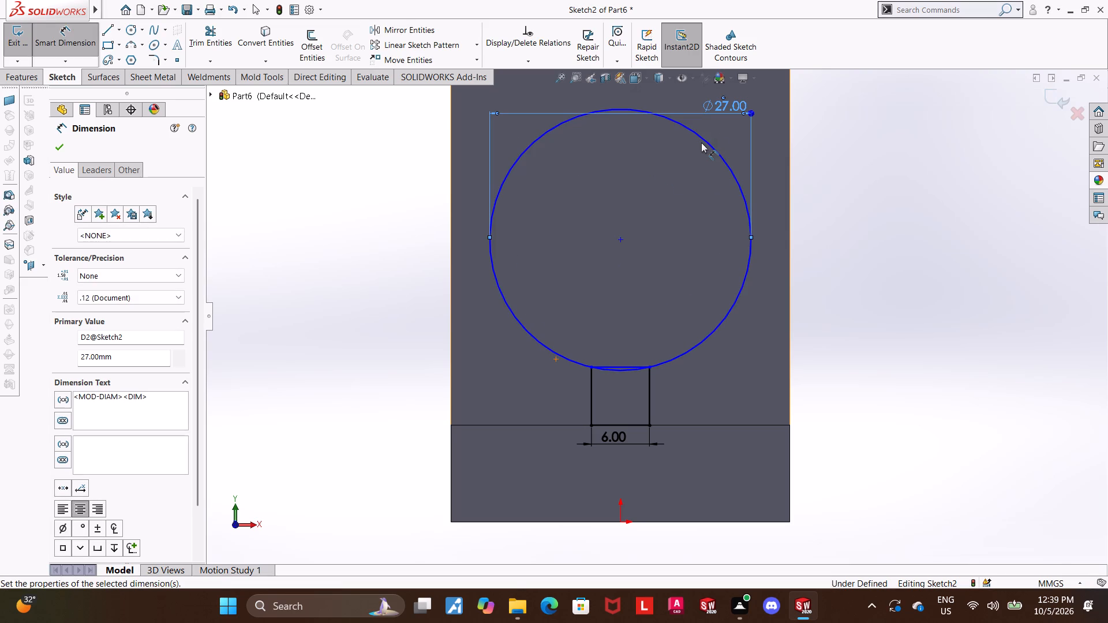
key(Escape)
key(Escape)
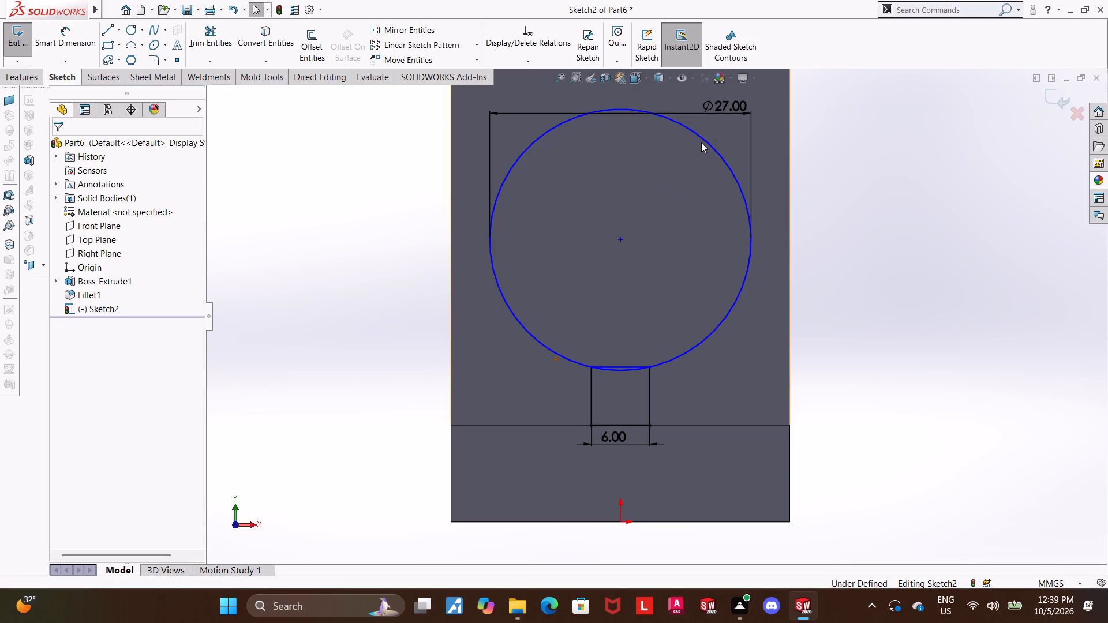
Dimension the height of the circle's centre above the base's top edge to 20 mm.
scroll(695, 142, up, 3)
scroll(736, 227, up, 3)
click(754, 273)
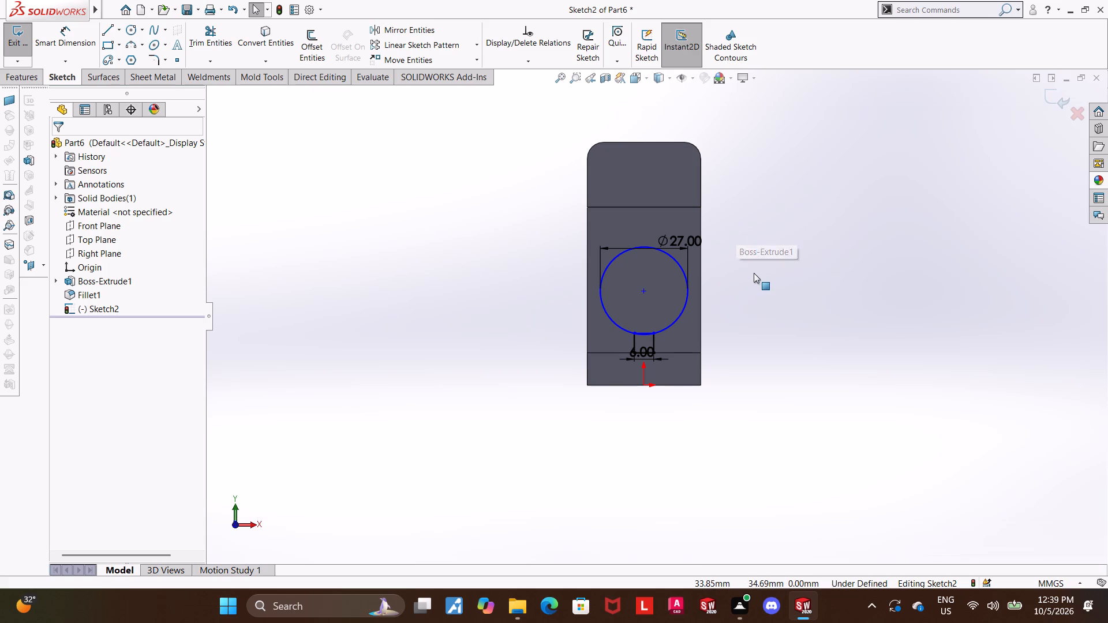
scroll(712, 292, down, 2)
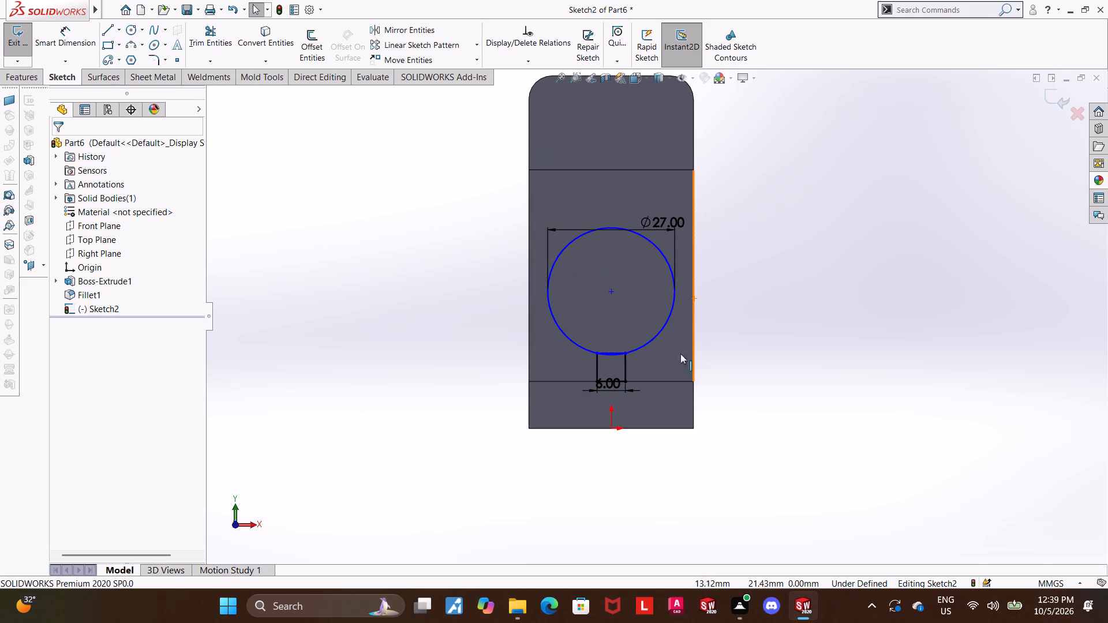
key(Escape)
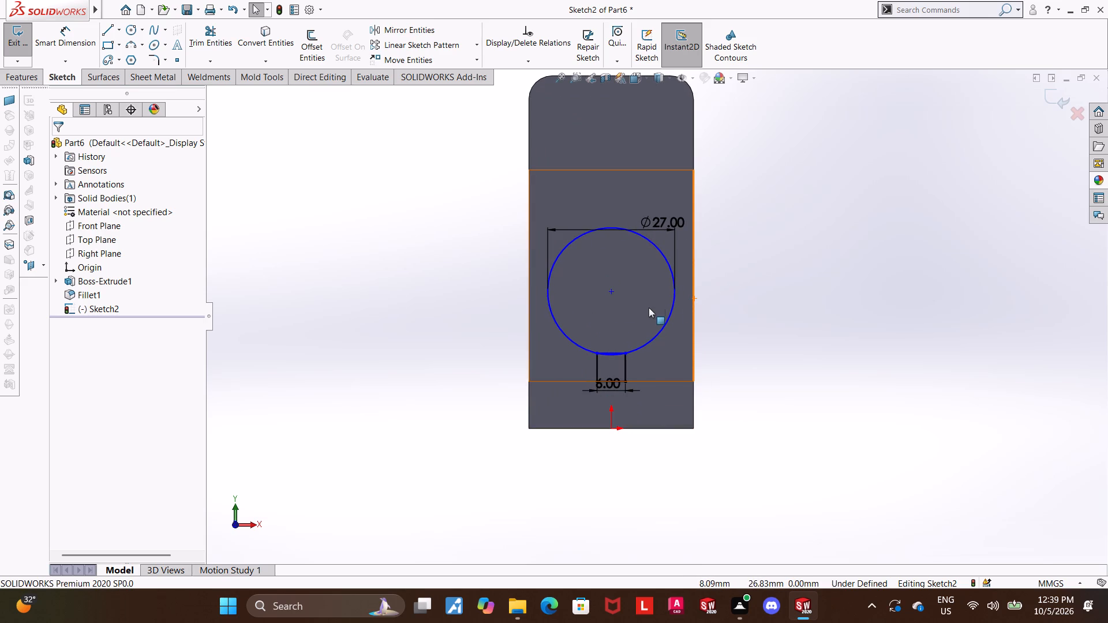
click(67, 44)
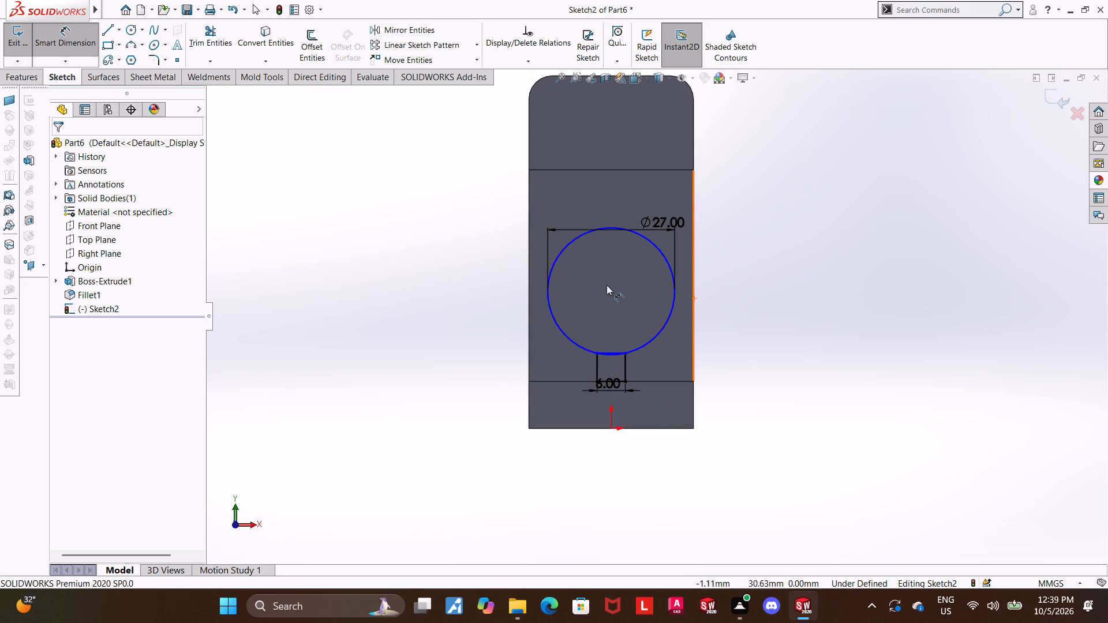
click(615, 290)
click(679, 380)
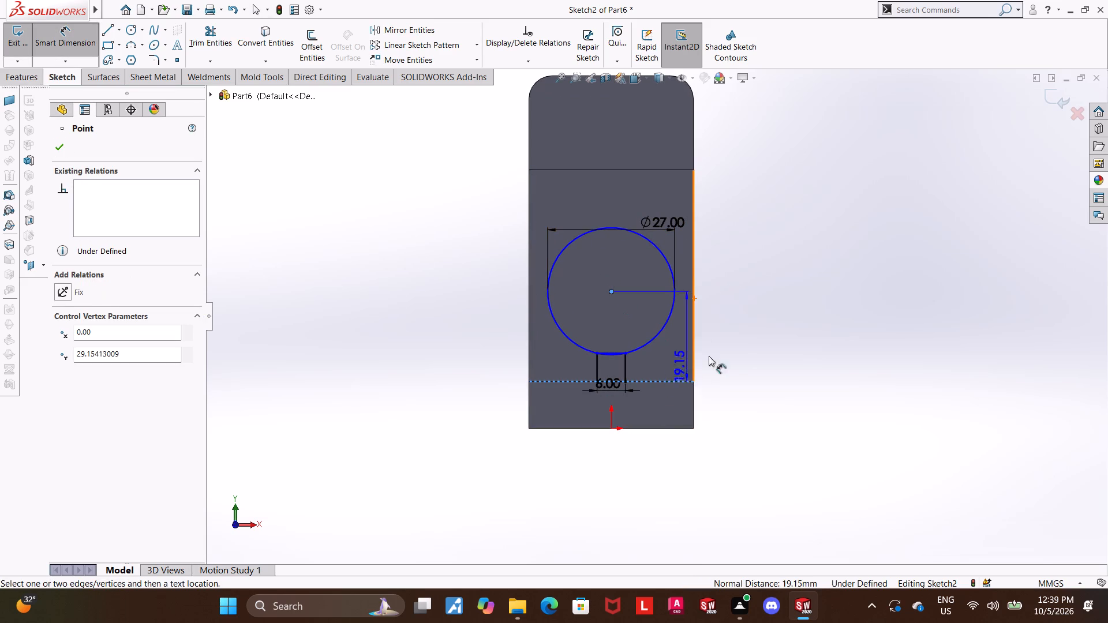
click(727, 350)
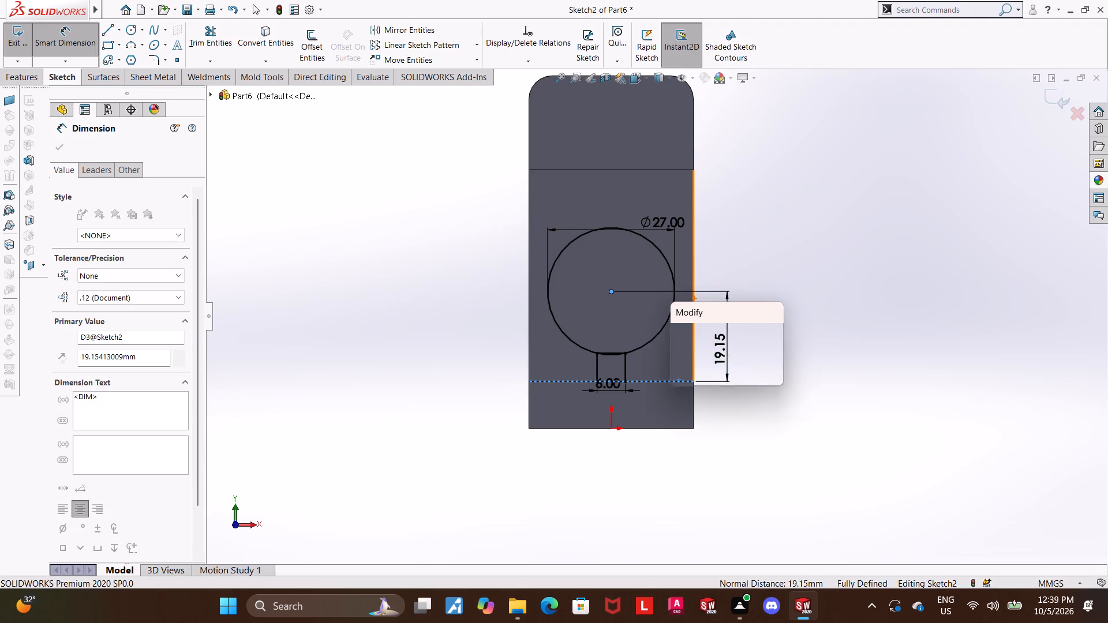
text(20)
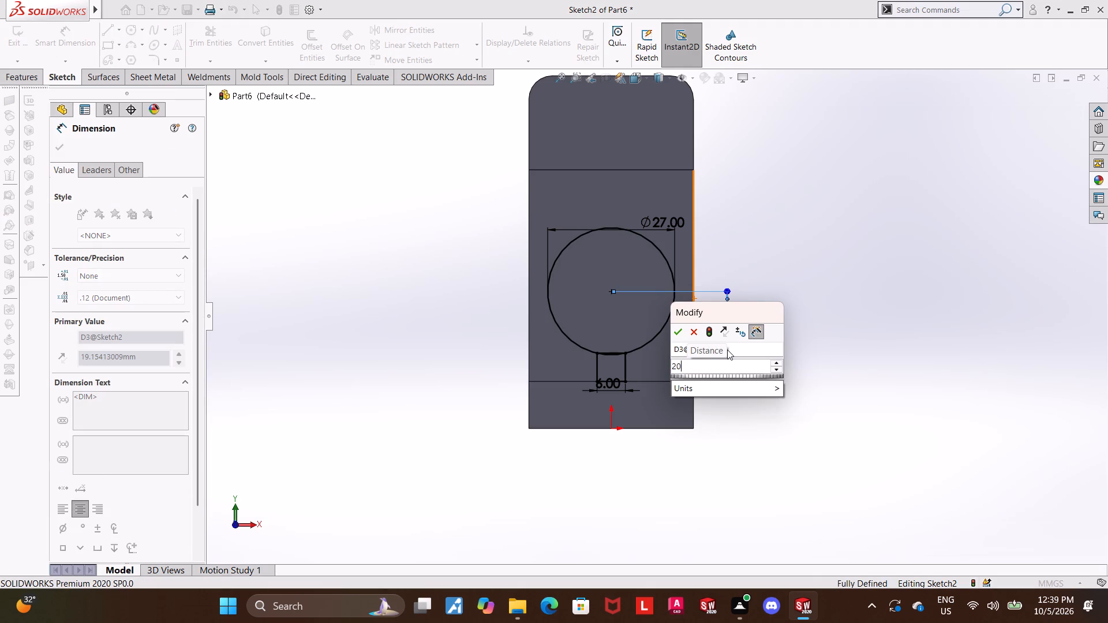
key(Return)
key(Escape)
key(Escape)
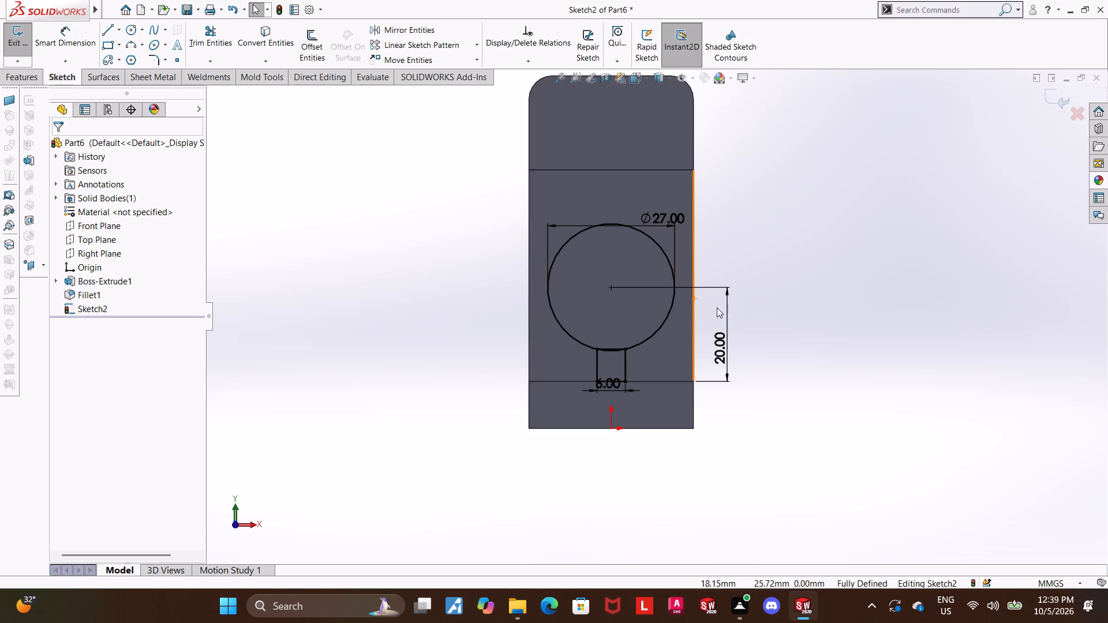
Trim away the rectangle's top line and the circle's lower arc between the slot sides to form one keyhole outline.
scroll(639, 344, down, 8)
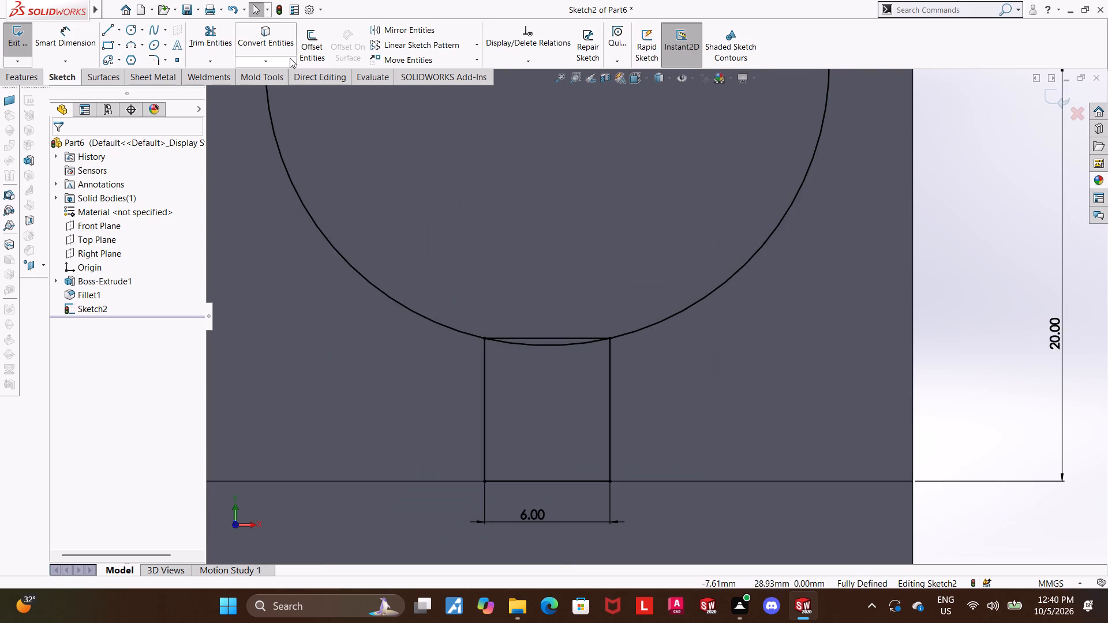
click(201, 44)
drag(555, 304, 531, 452)
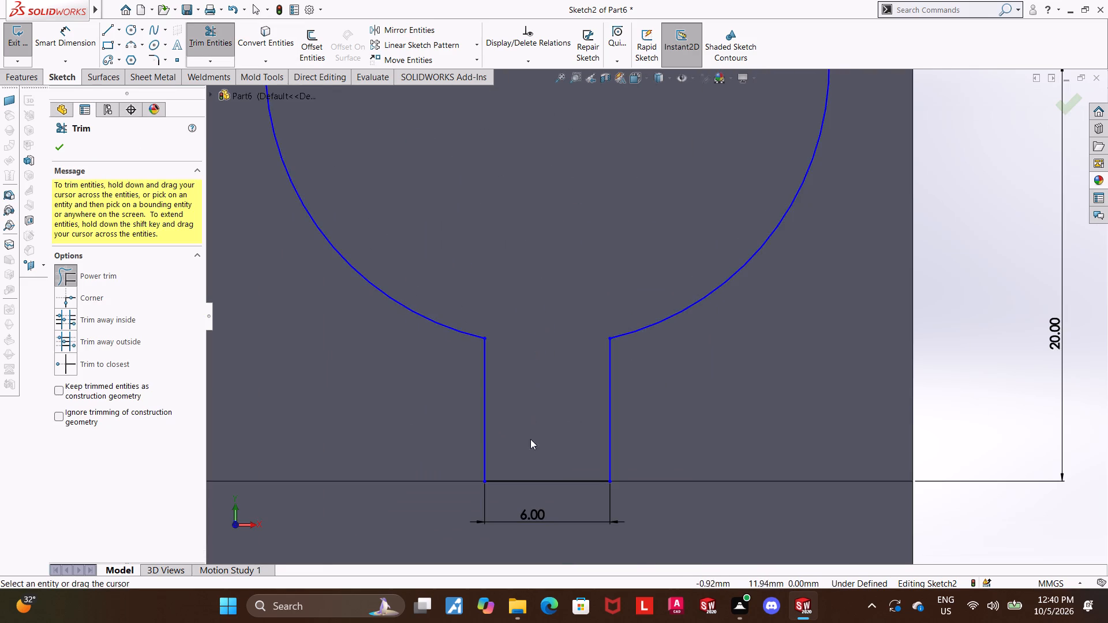
scroll(559, 370, up, 6)
key(Escape)
key(Escape)
scroll(695, 353, up, 3)
scroll(673, 358, down, 5)
key(Escape)
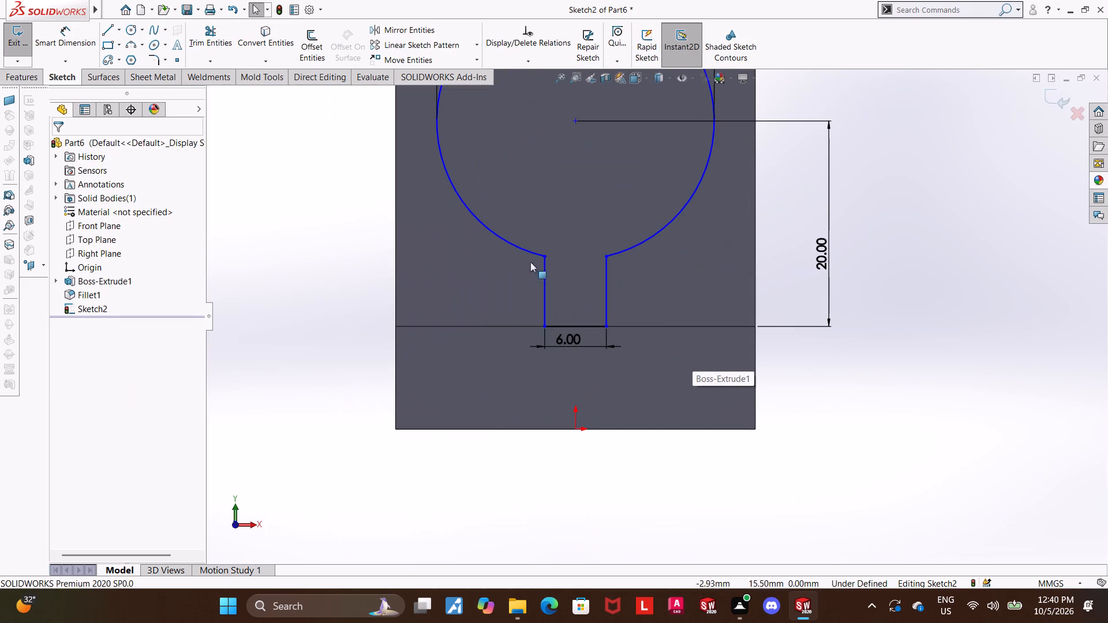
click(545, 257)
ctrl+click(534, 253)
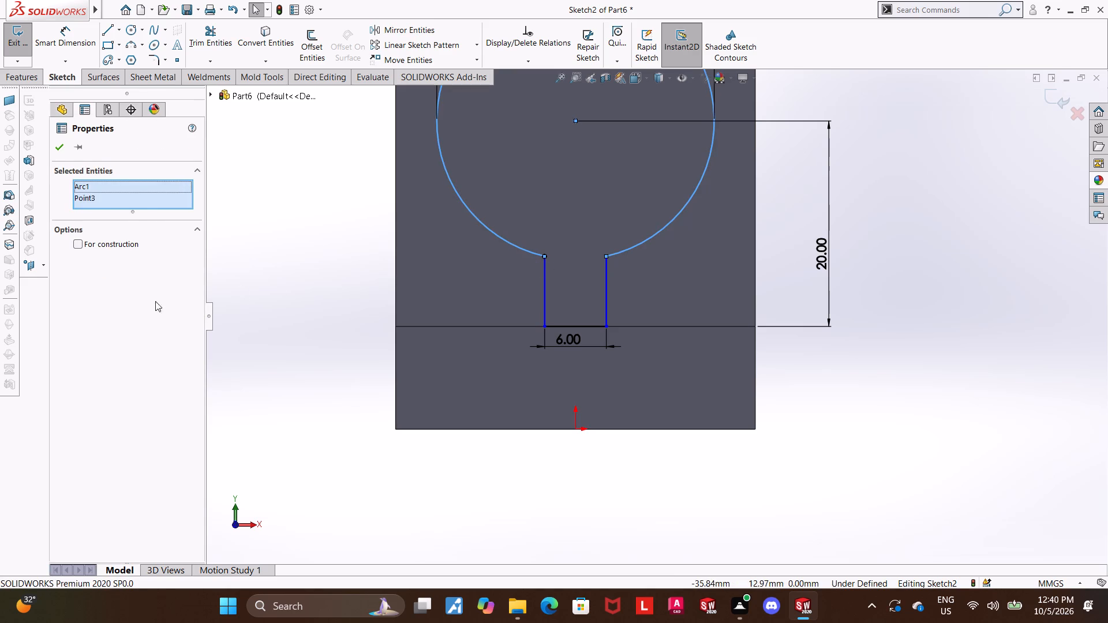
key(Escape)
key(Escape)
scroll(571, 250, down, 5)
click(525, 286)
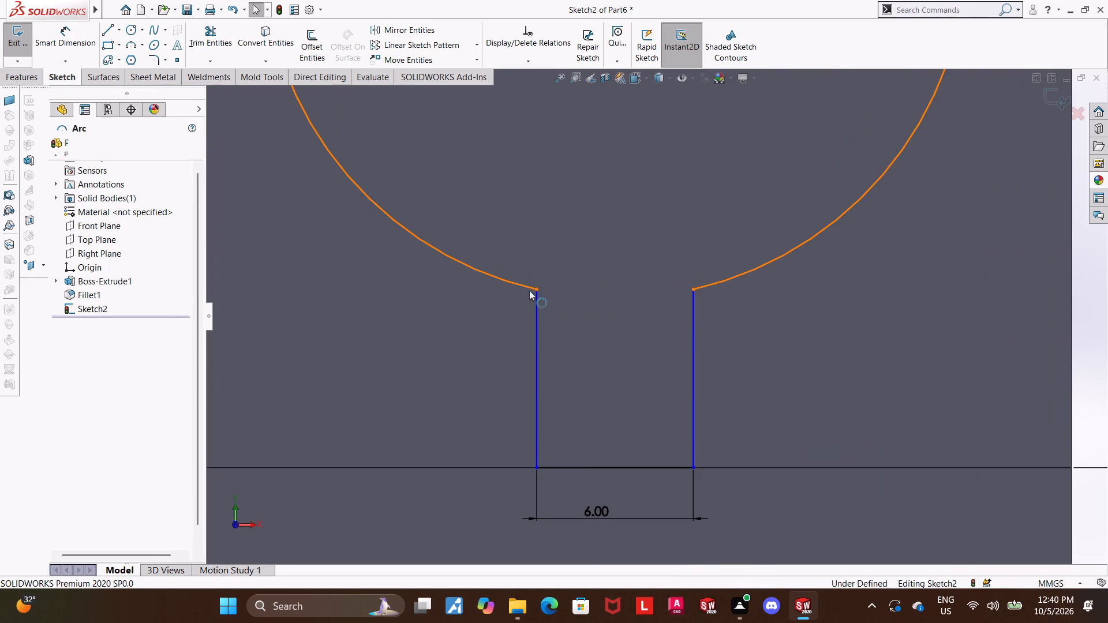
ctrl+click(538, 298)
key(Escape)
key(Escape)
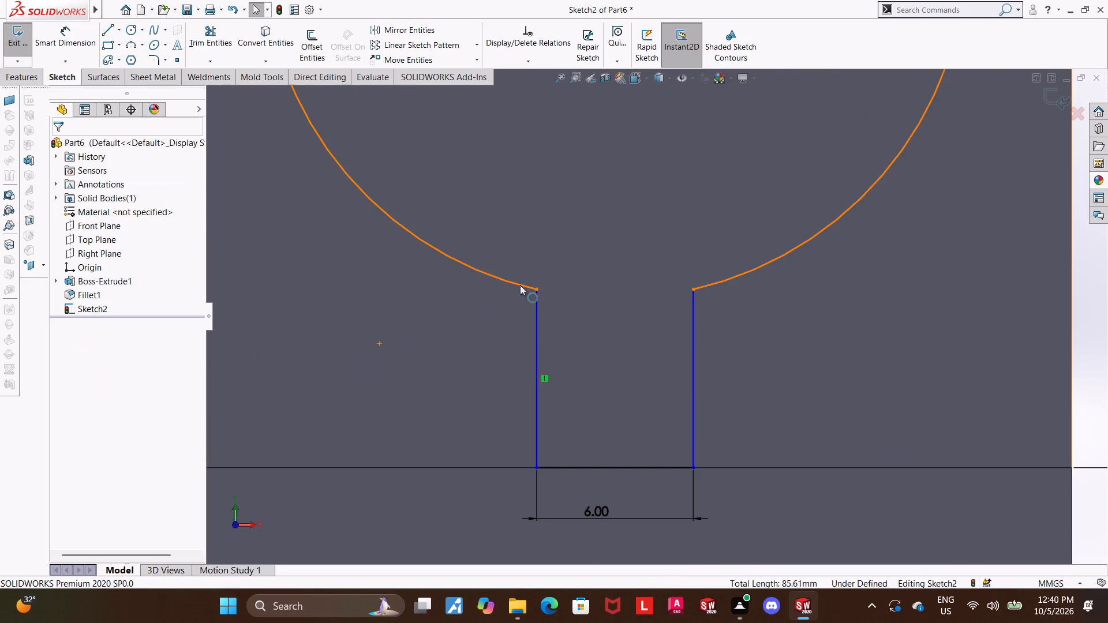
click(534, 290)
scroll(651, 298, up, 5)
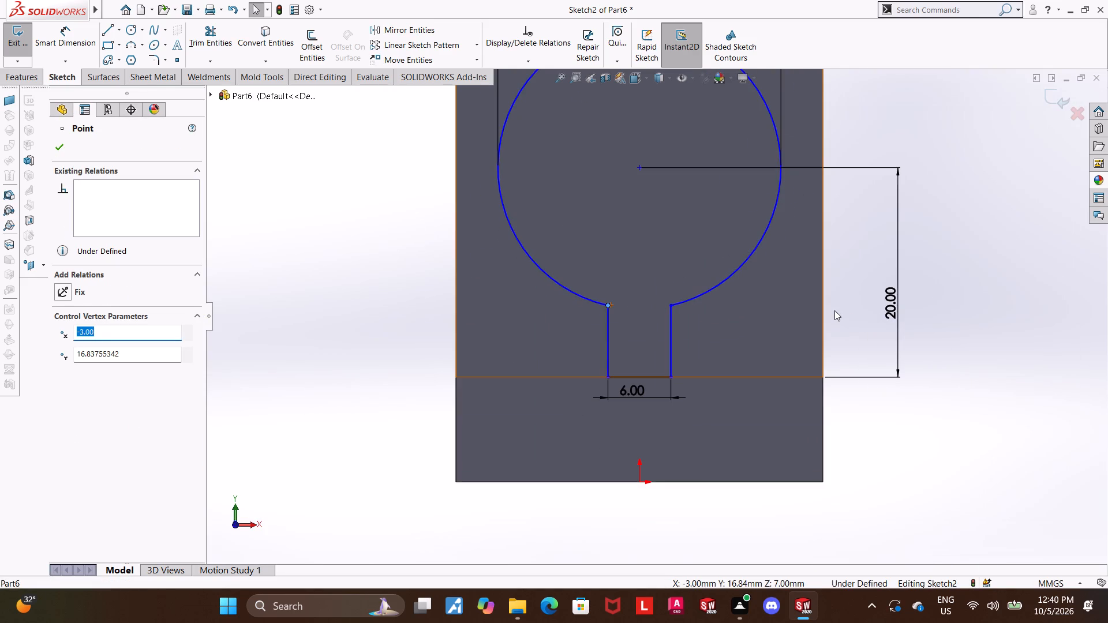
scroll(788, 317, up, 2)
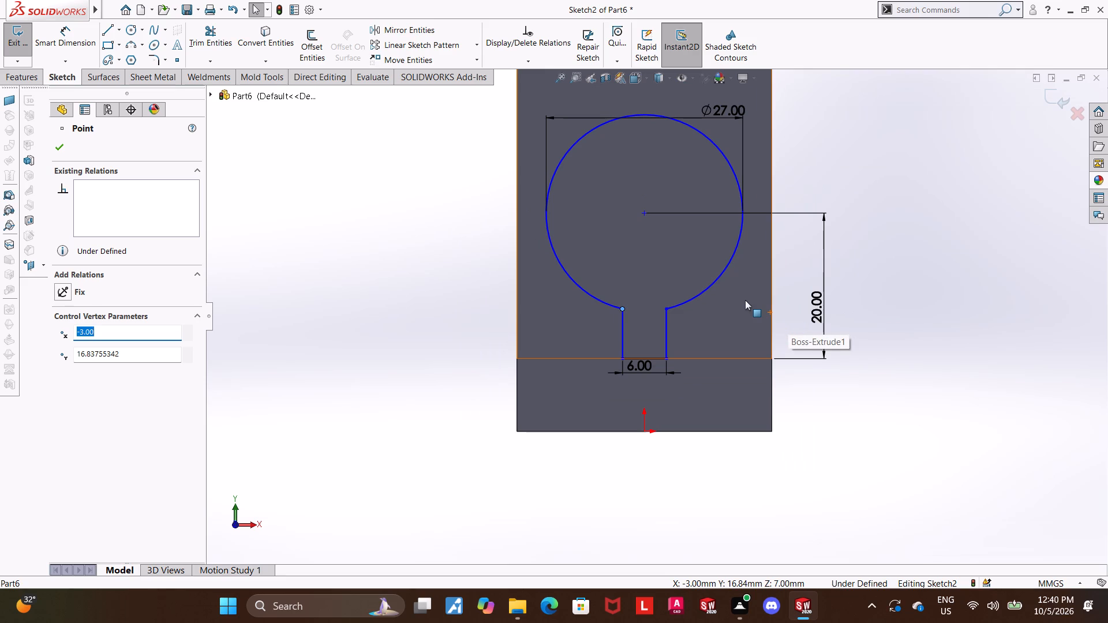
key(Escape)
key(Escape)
Add a vertical relation between the keyhole arc's centre and the origin.
click(643, 211)
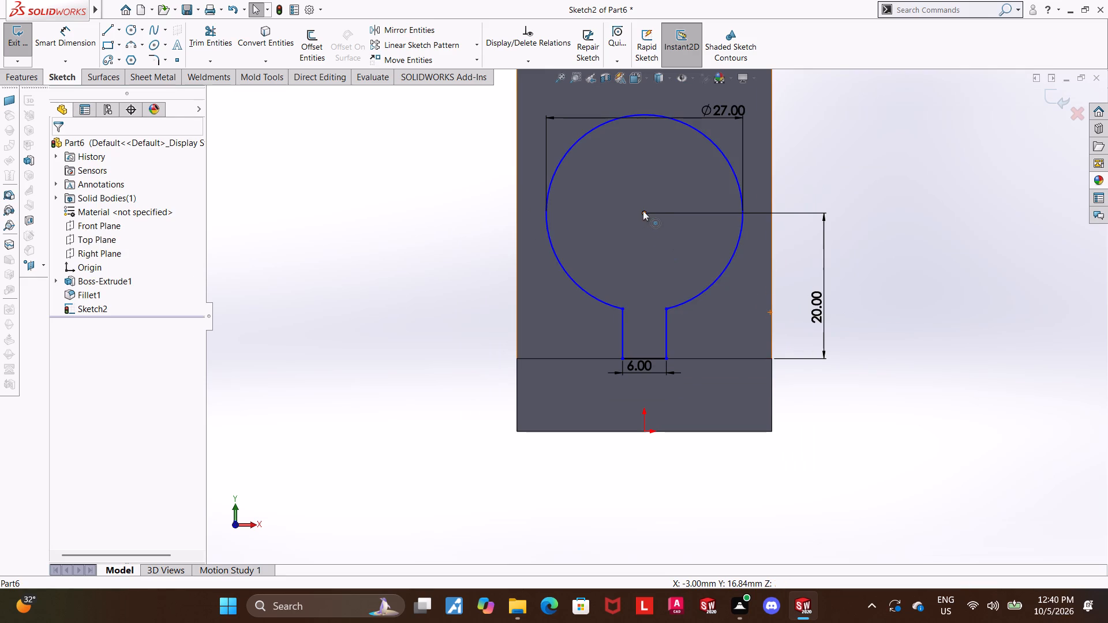
ctrl+click(646, 429)
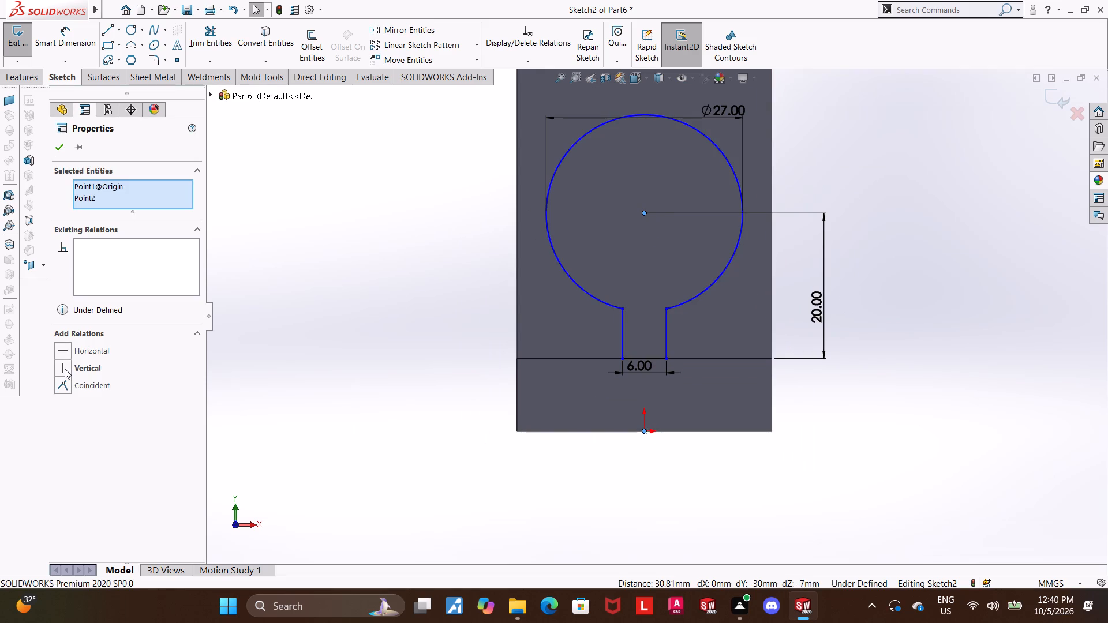
click(65, 369)
click(966, 347)
key(Escape)
key(Escape)
Add a vertical relation between the midpoint of the slot's bottom line and the origin.
scroll(677, 350, down, 4)
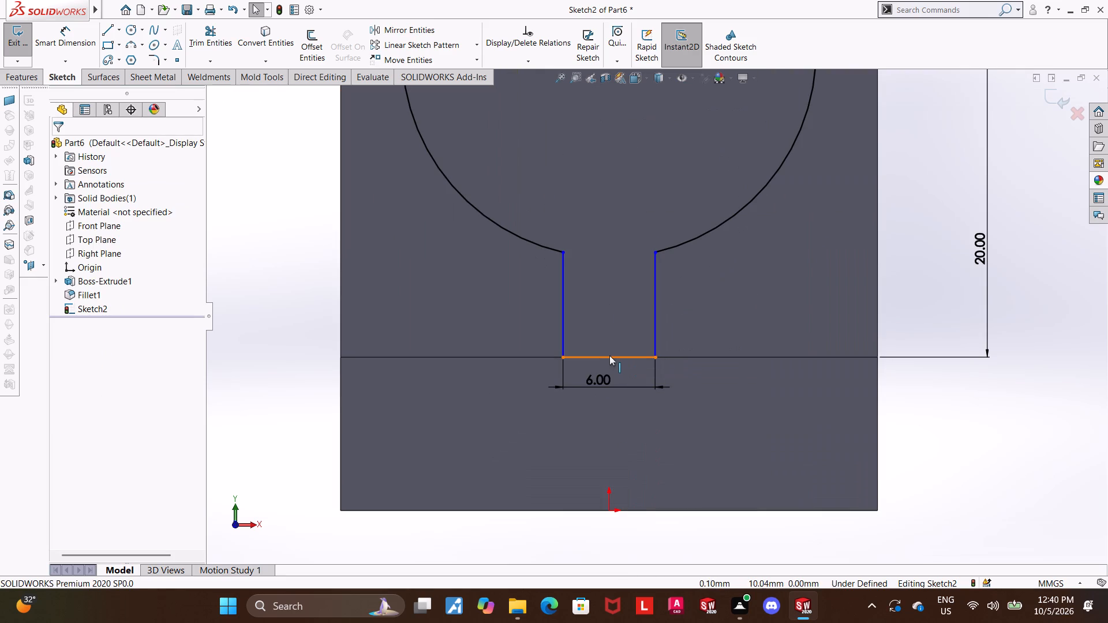
click(608, 355)
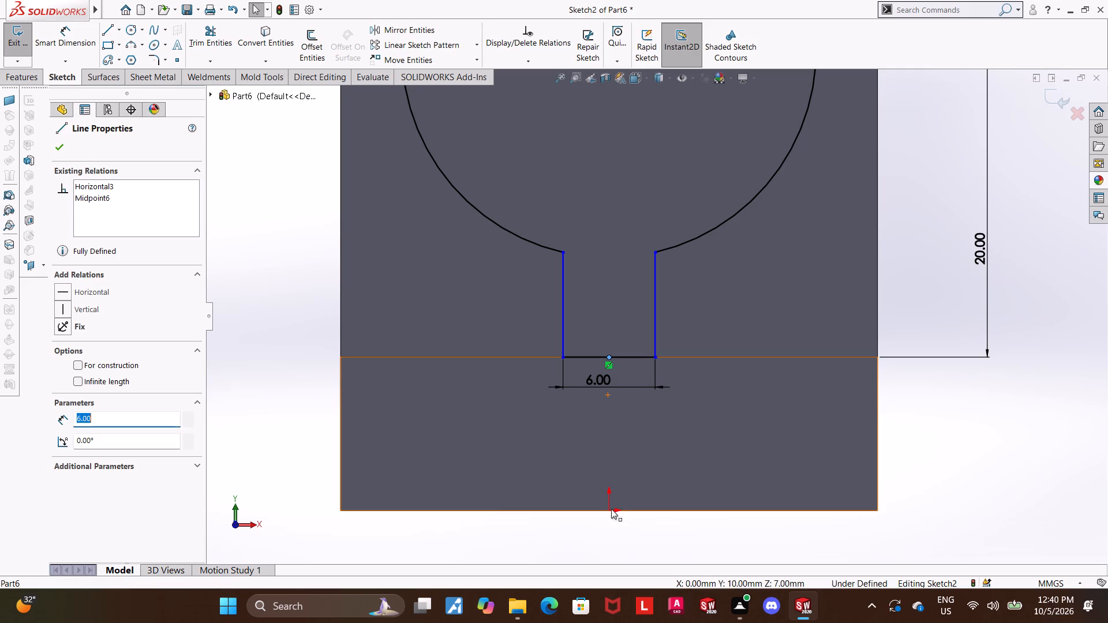
ctrl+click(609, 511)
click(66, 362)
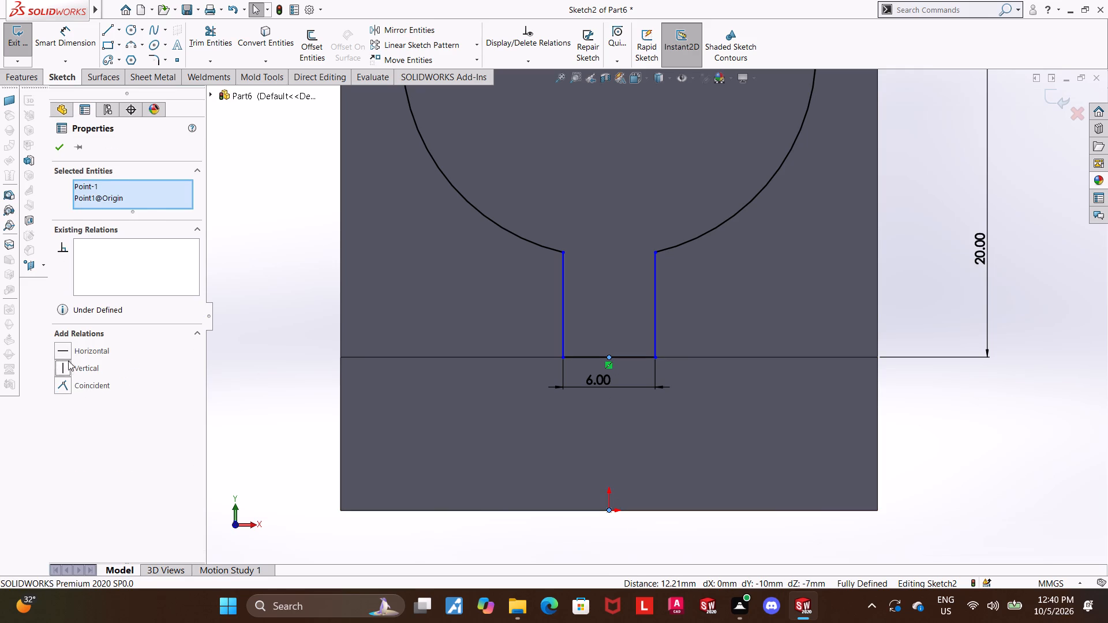
key(Escape)
key(Escape)
scroll(944, 444, up, 5)
click(873, 386)
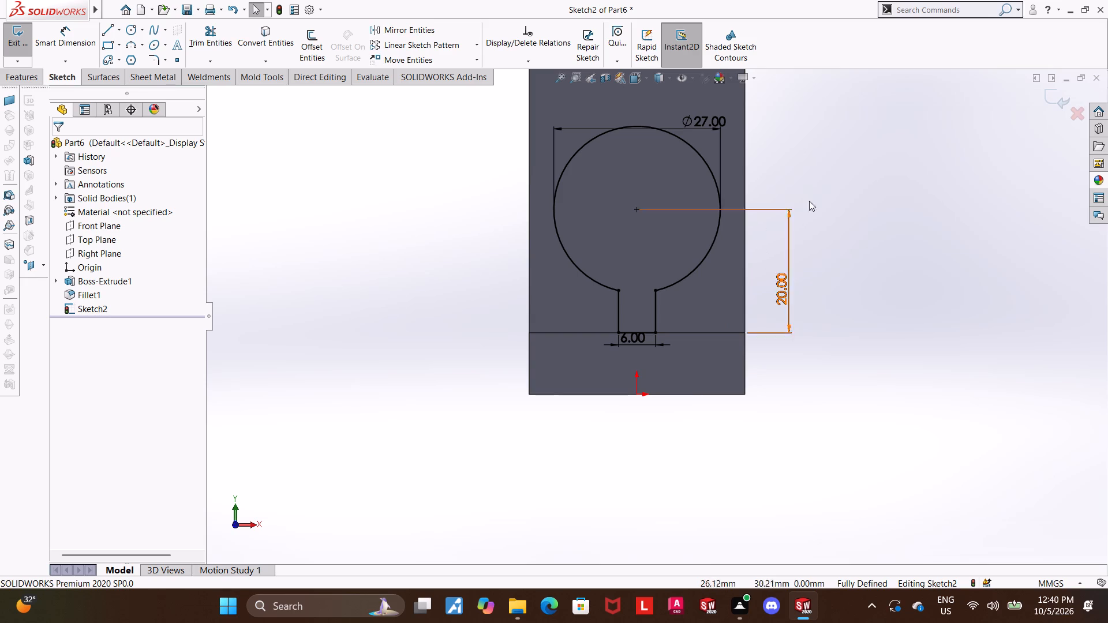
Sketch a circle of about 9.4 mm radius inside the keyhole outline, concentric with its arc.
scroll(869, 216, up, 1)
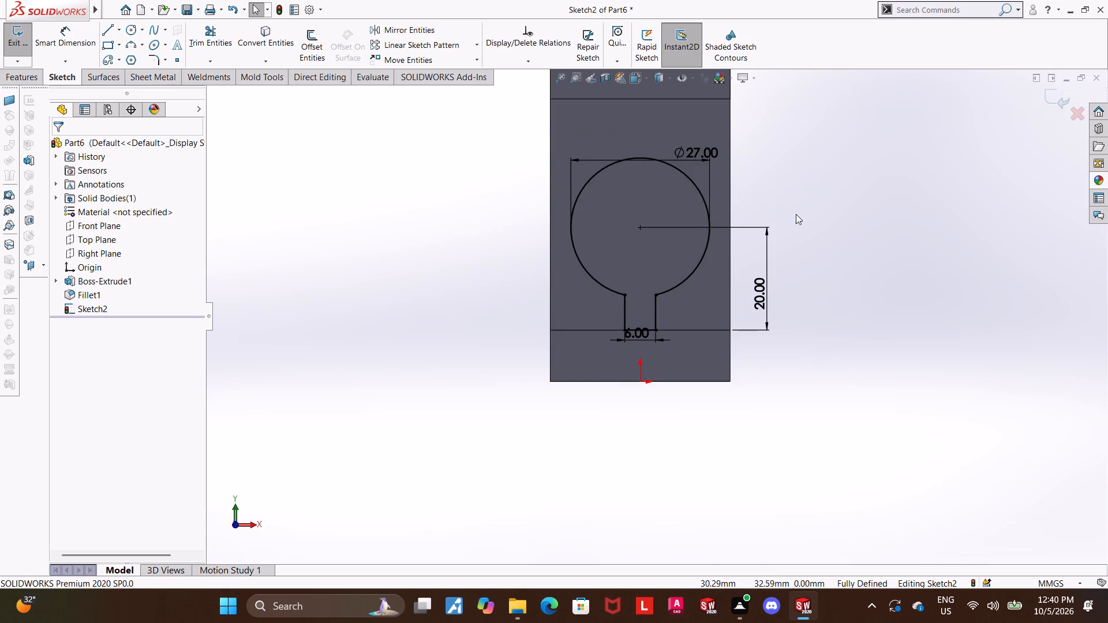
click(136, 30)
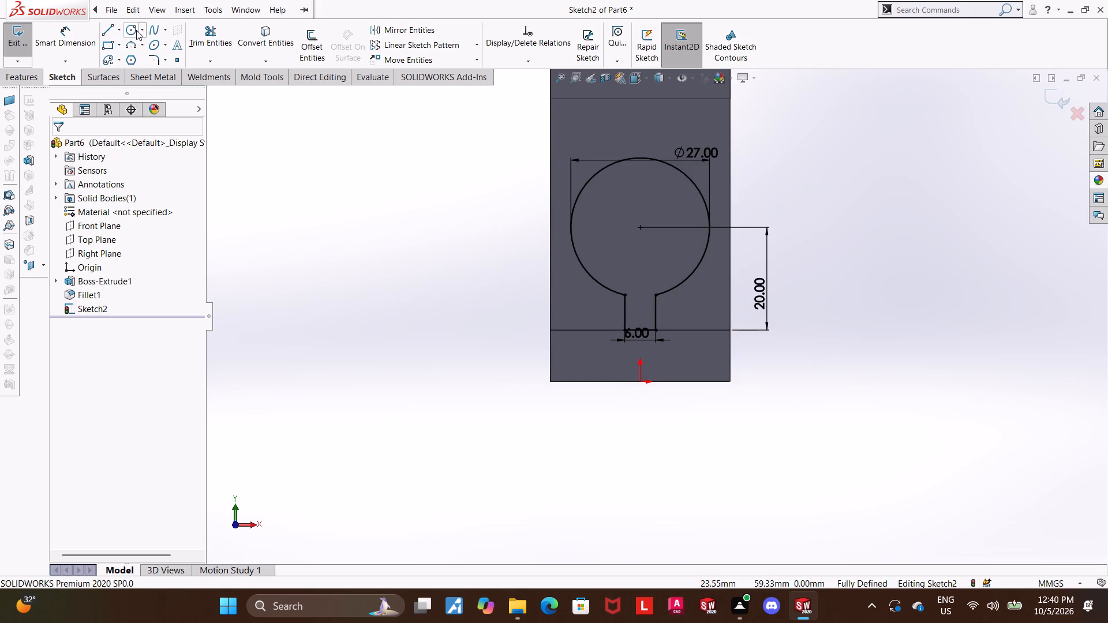
click(642, 229)
click(670, 189)
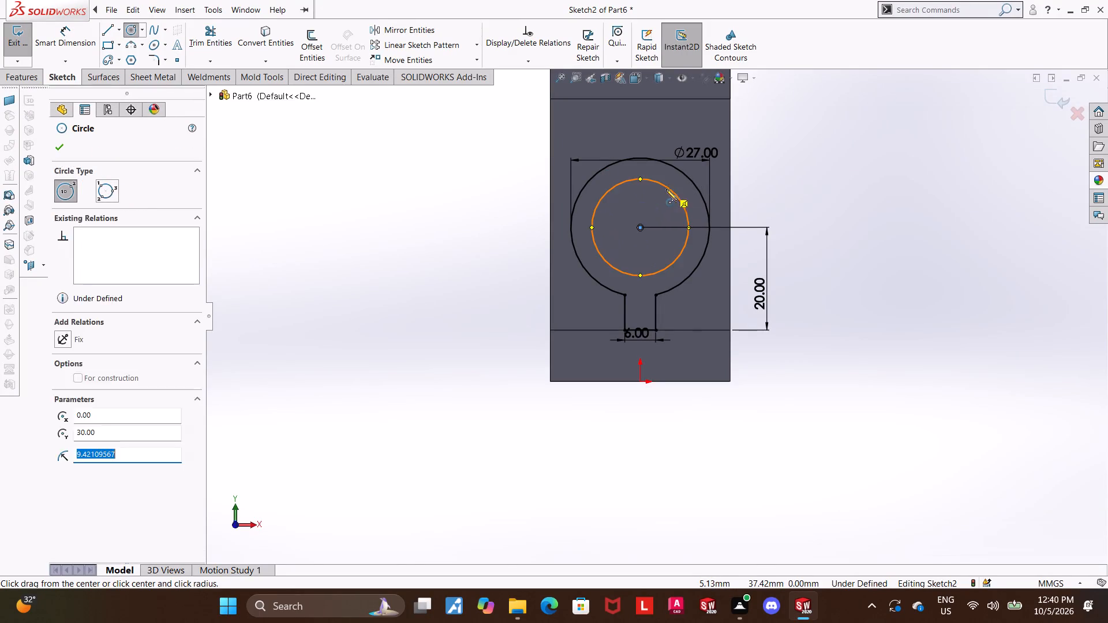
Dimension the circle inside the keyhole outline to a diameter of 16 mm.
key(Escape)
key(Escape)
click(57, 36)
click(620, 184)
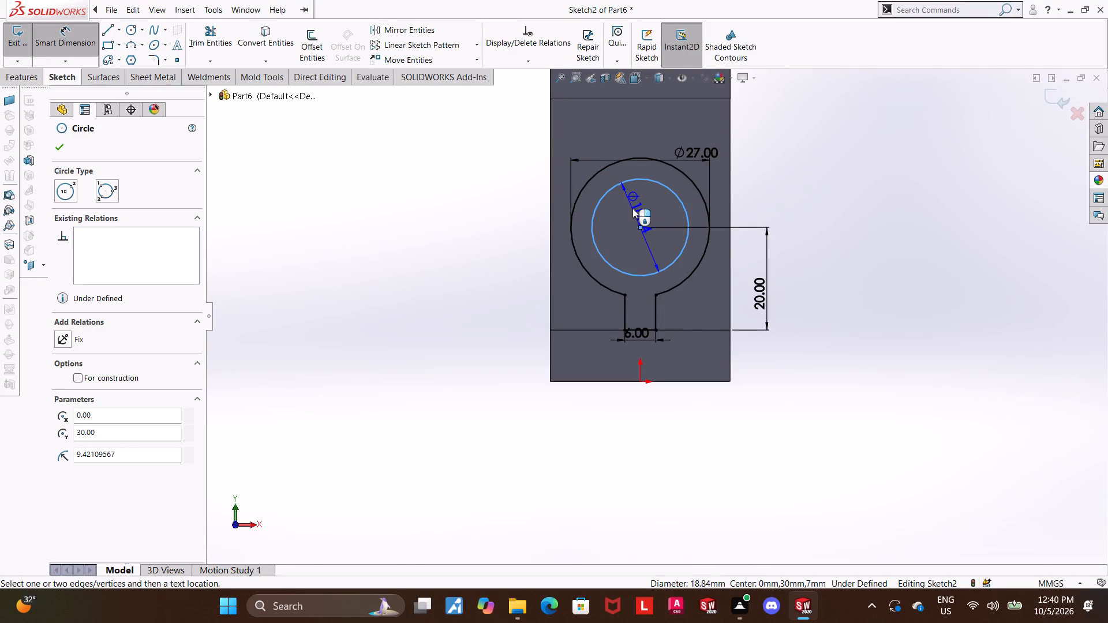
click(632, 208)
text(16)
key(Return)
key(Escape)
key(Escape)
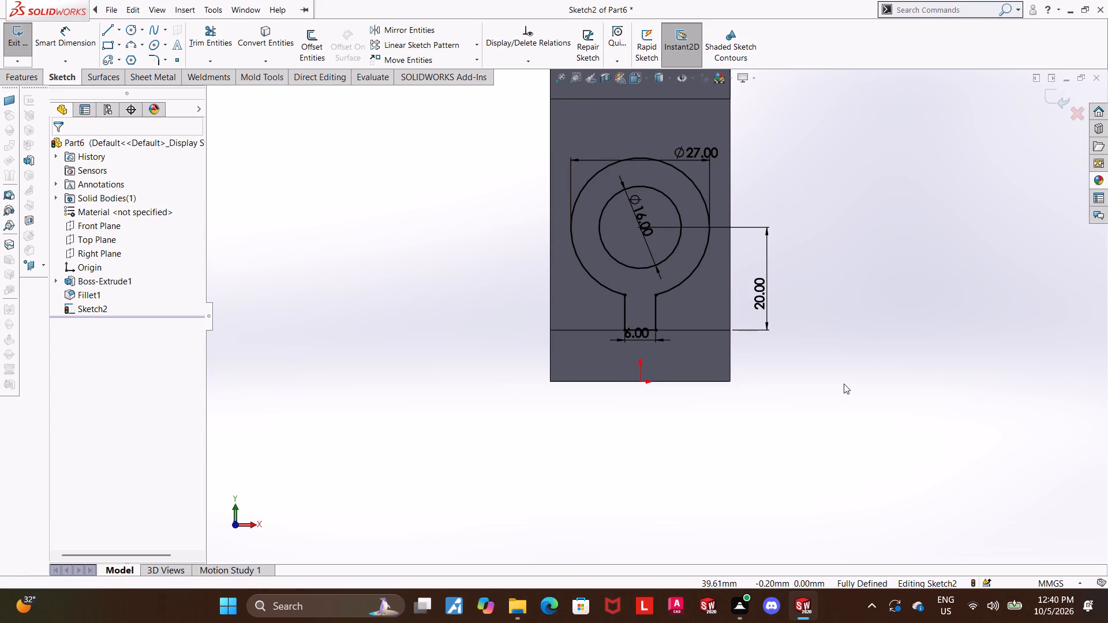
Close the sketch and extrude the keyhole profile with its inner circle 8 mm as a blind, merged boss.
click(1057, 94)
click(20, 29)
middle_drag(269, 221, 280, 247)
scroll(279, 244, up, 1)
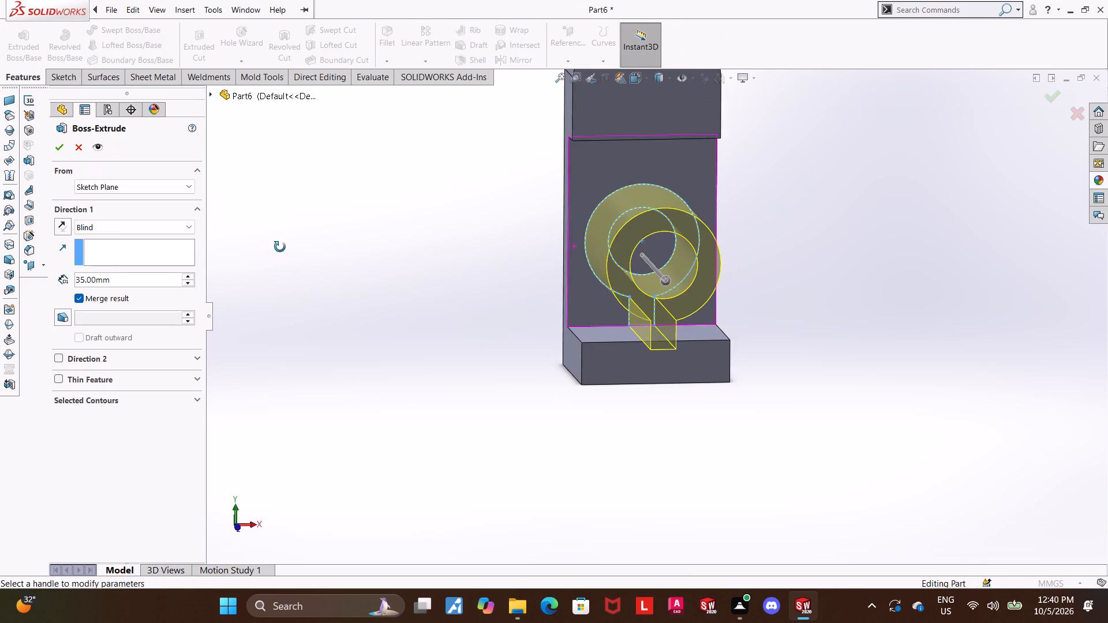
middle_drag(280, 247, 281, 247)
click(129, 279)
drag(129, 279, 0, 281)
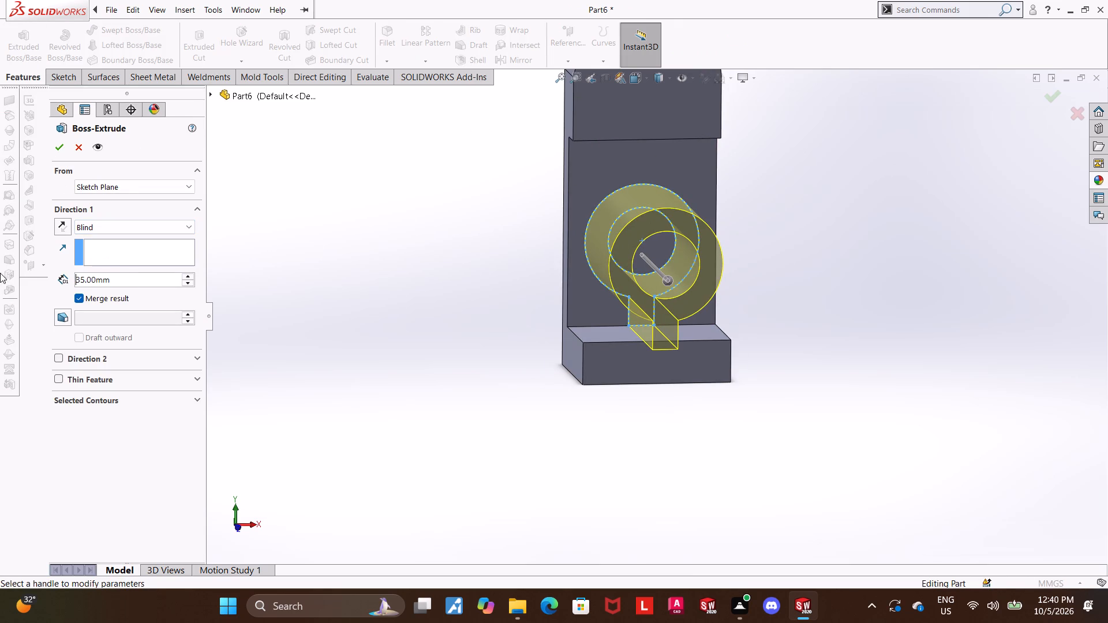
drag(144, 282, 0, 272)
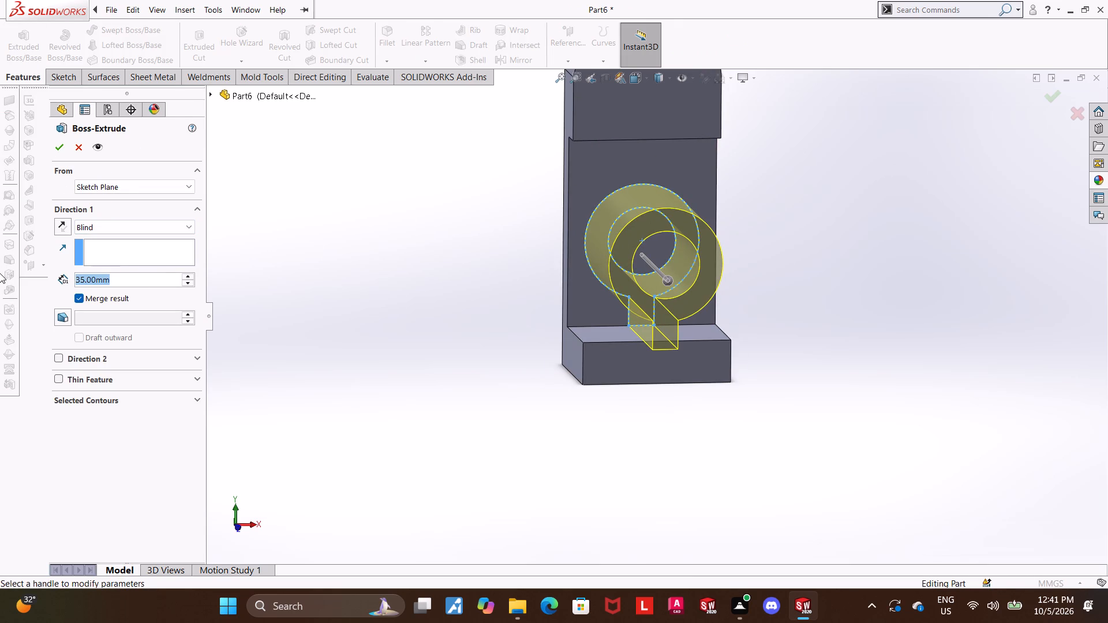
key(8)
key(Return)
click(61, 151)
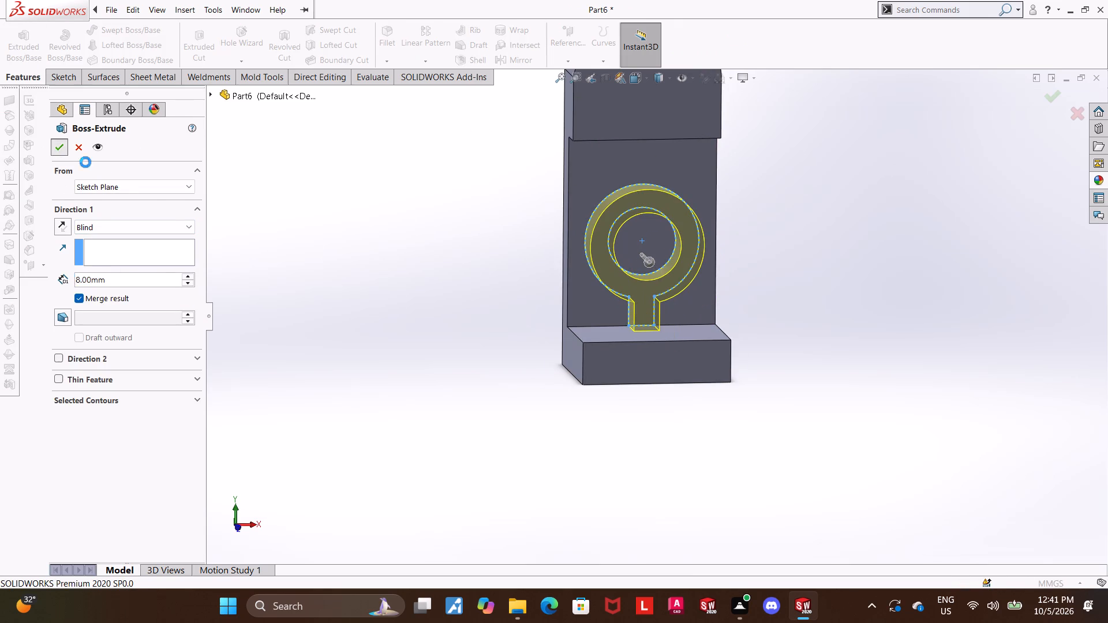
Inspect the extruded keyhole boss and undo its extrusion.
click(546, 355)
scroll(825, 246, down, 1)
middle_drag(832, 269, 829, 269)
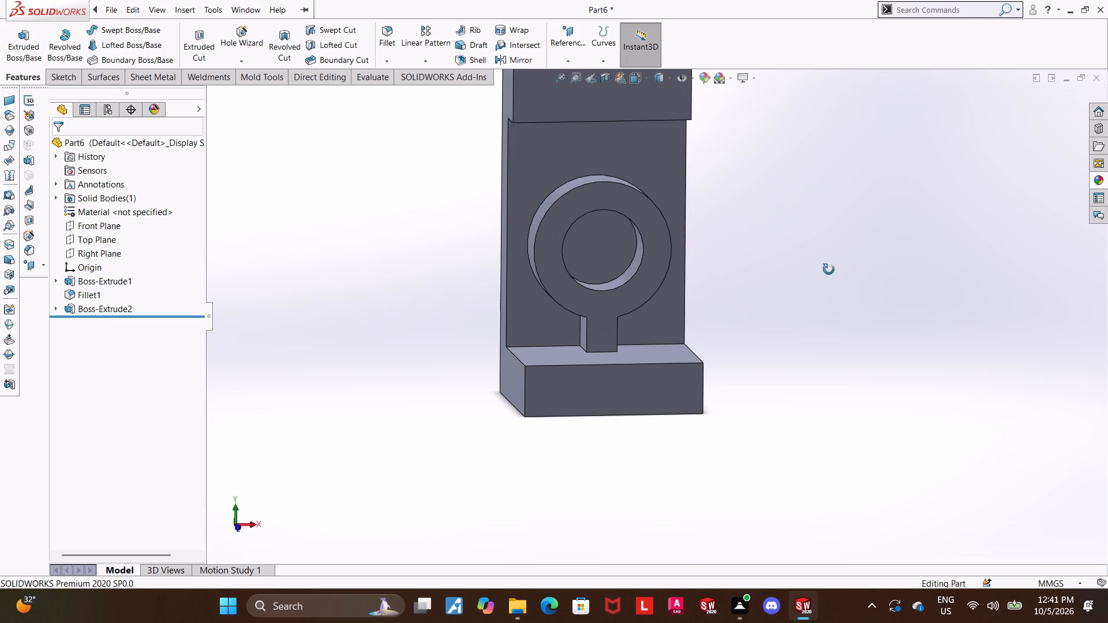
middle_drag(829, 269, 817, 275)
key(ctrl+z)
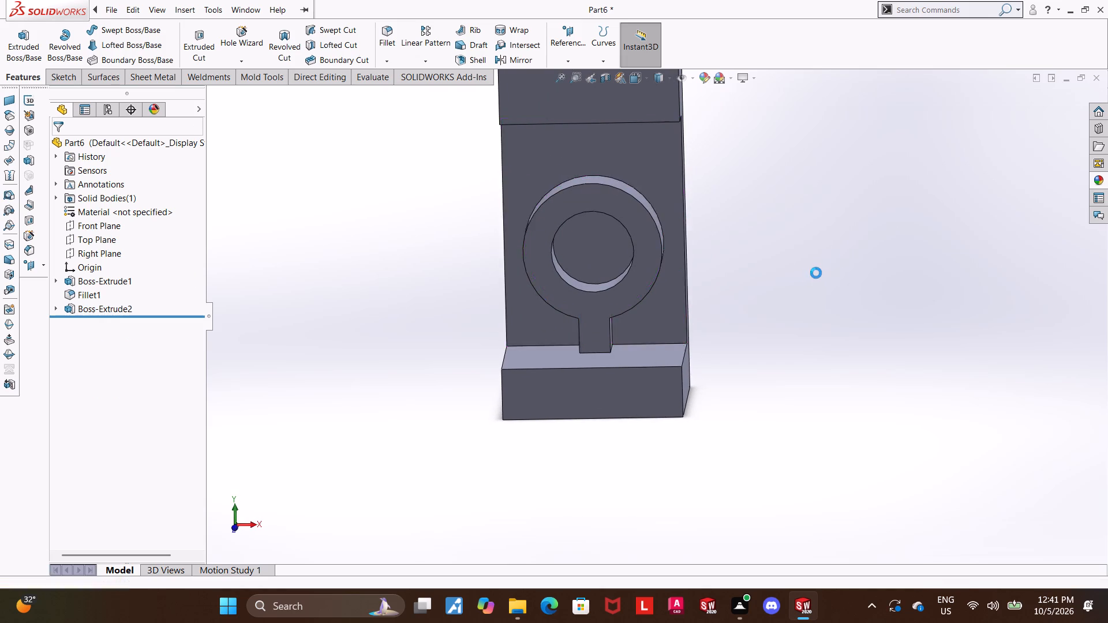
Edit the keyhole sketch, delete its inner circle with the attached dimension, and close the sketch.
click(82, 302)
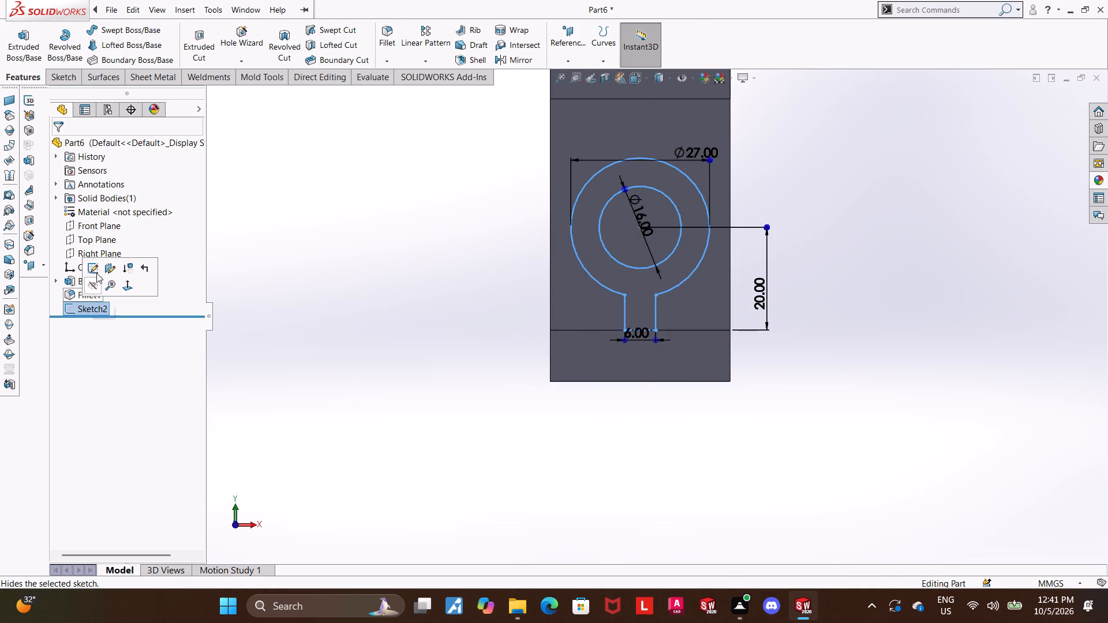
click(97, 267)
right_click(673, 209)
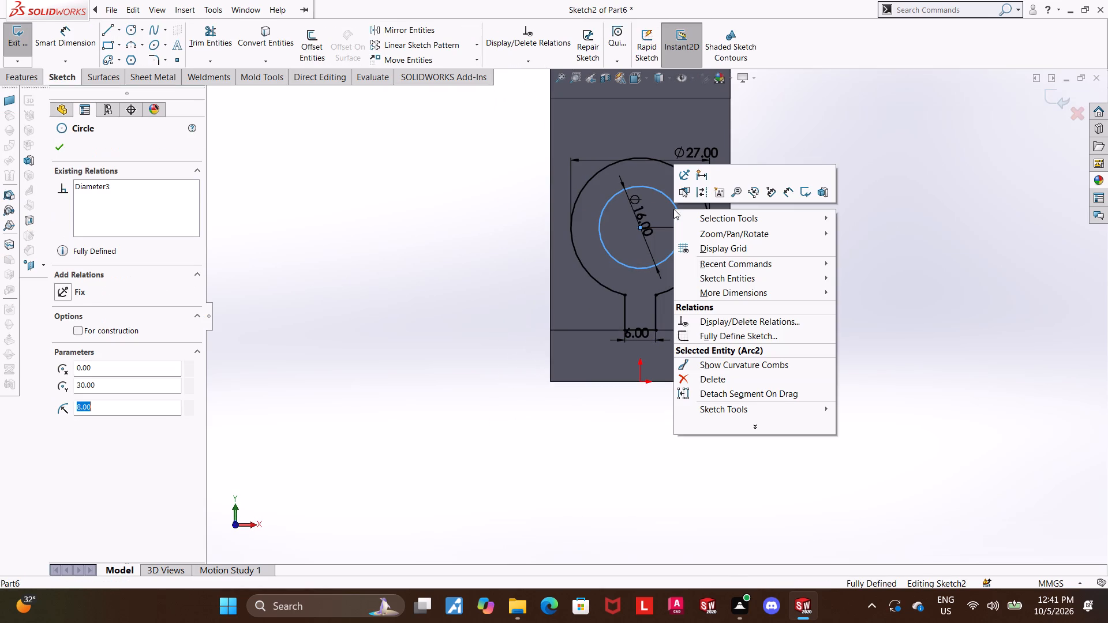
click(695, 373)
click(473, 303)
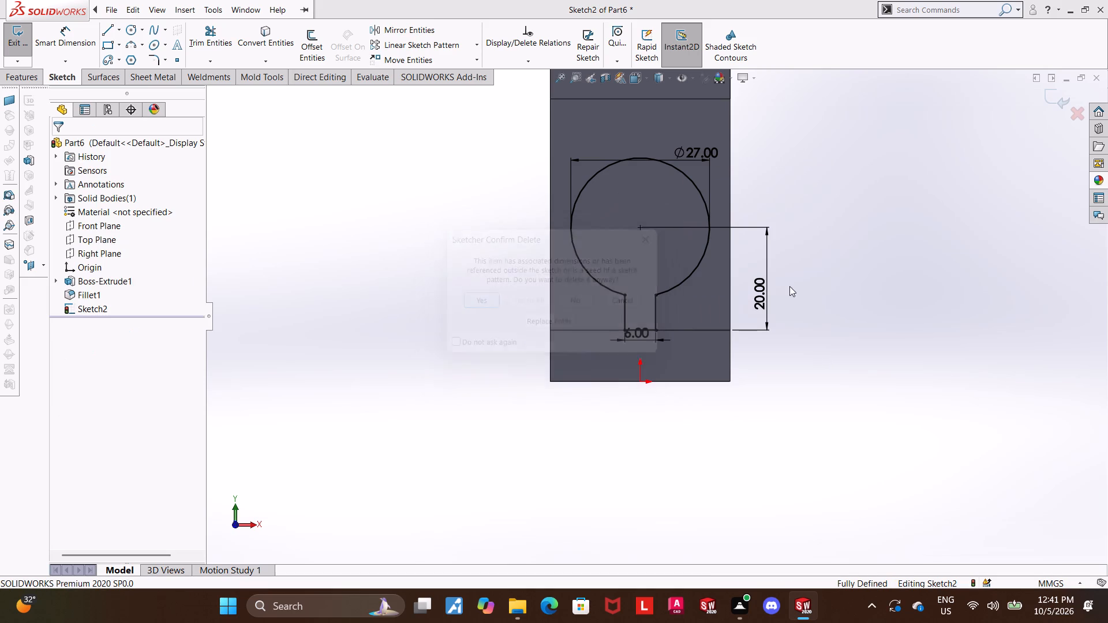
click(1052, 103)
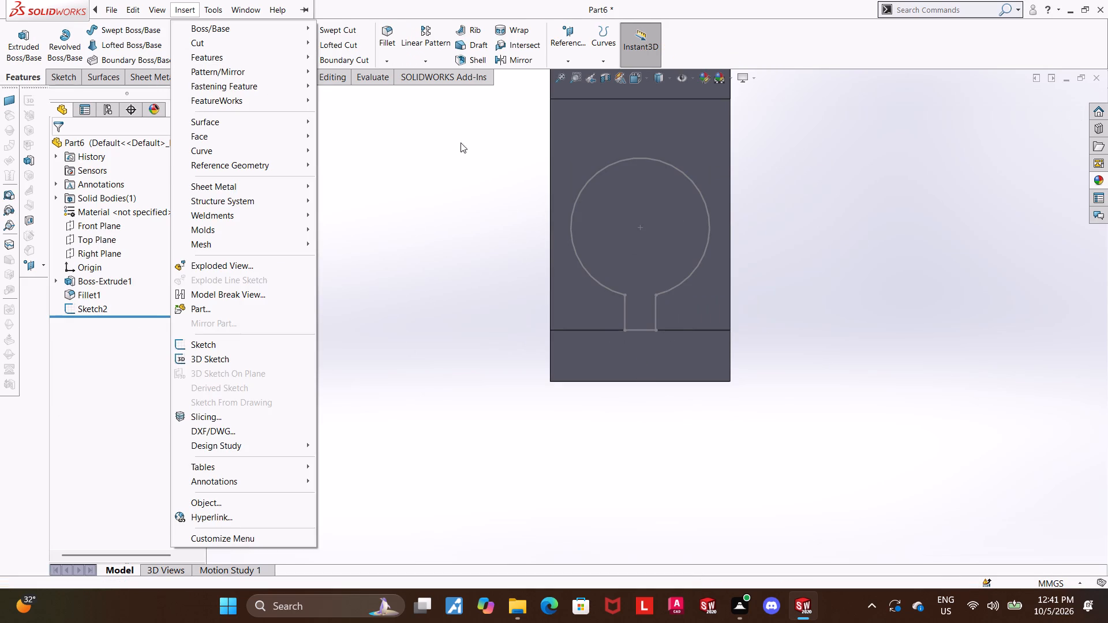
Extrude the keyhole outline sketch 8 mm as a blind boss merged with the bracket.
click(422, 167)
click(24, 36)
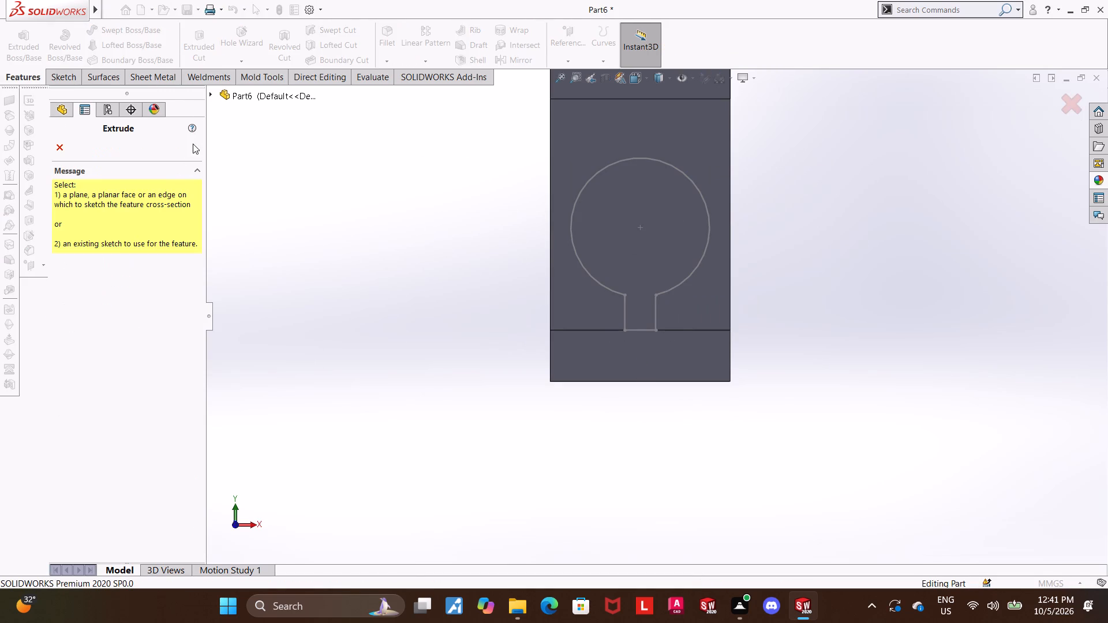
click(211, 94)
click(241, 258)
middle_drag(350, 357, 354, 358)
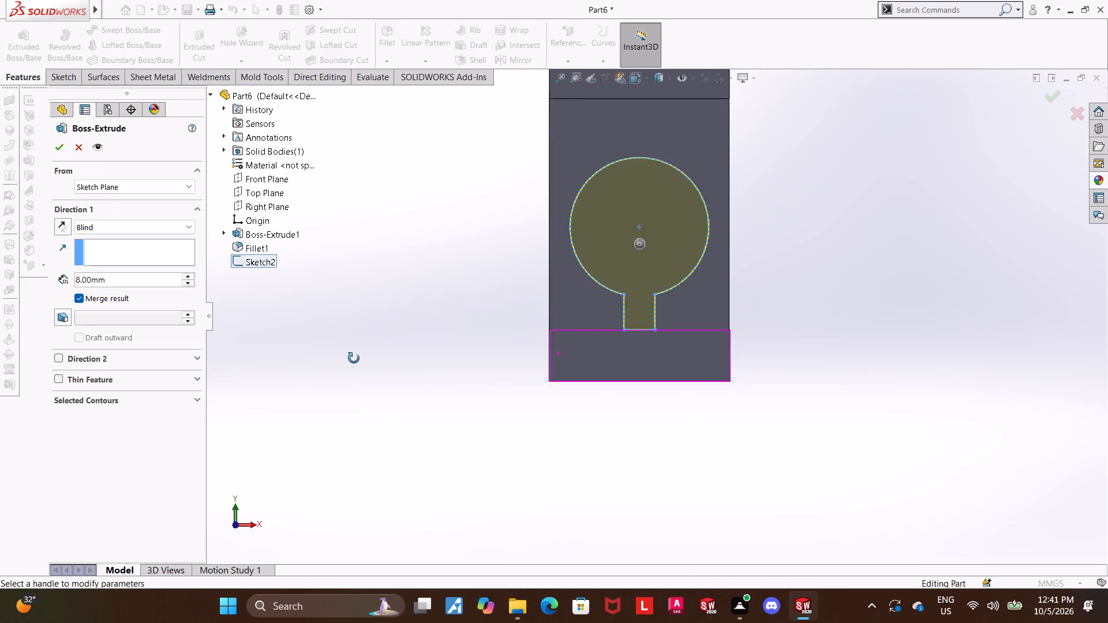
middle_drag(354, 358, 368, 365)
click(59, 148)
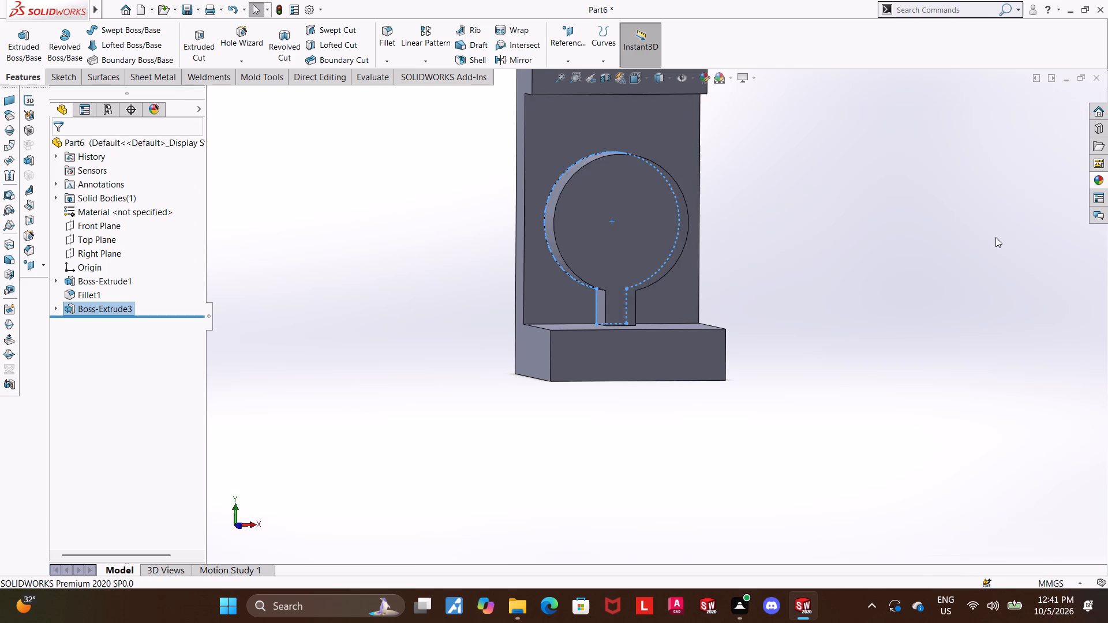
Start a new sketch on the front face of the bracket's upper block, viewed normal to the sketch plane.
click(920, 239)
scroll(817, 228, up, 4)
scroll(698, 193, down, 3)
middle_click(753, 256)
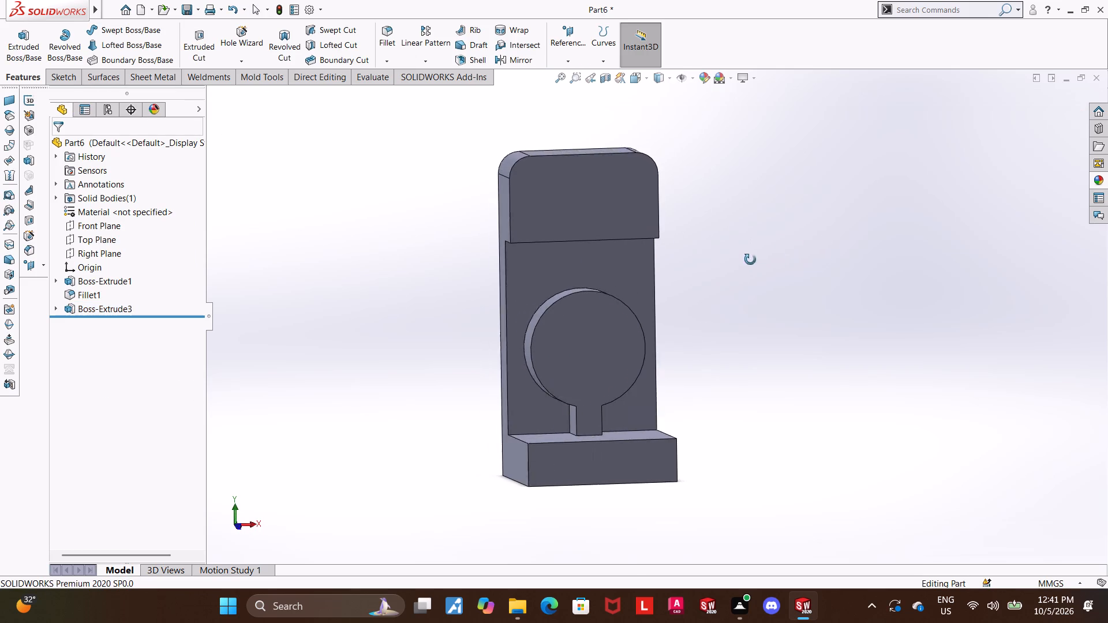
click(561, 209)
click(614, 176)
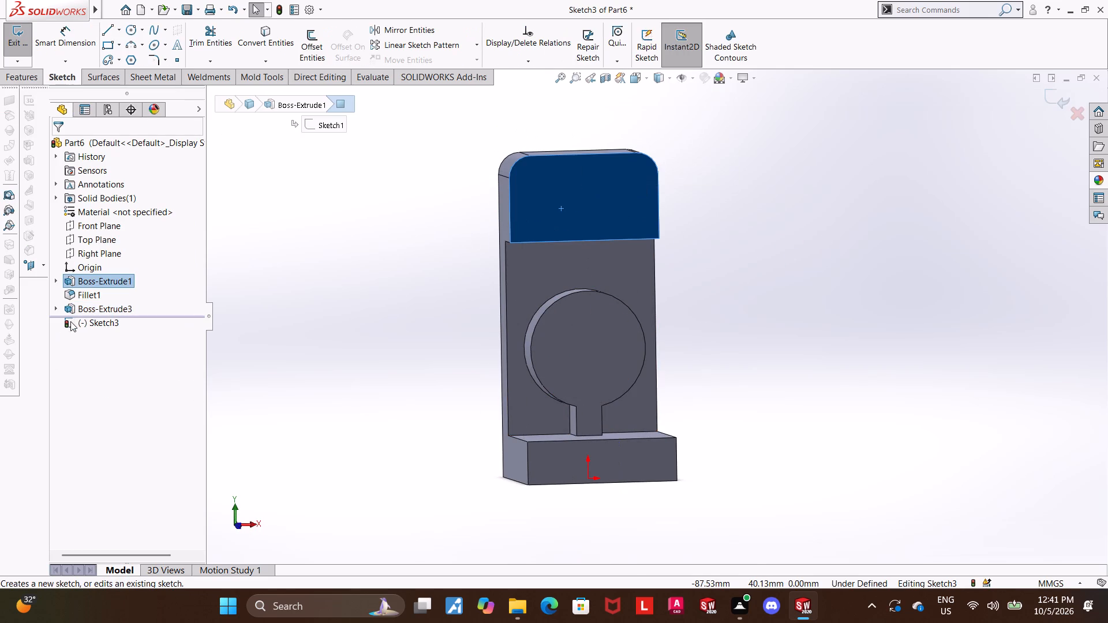
click(77, 321)
click(111, 306)
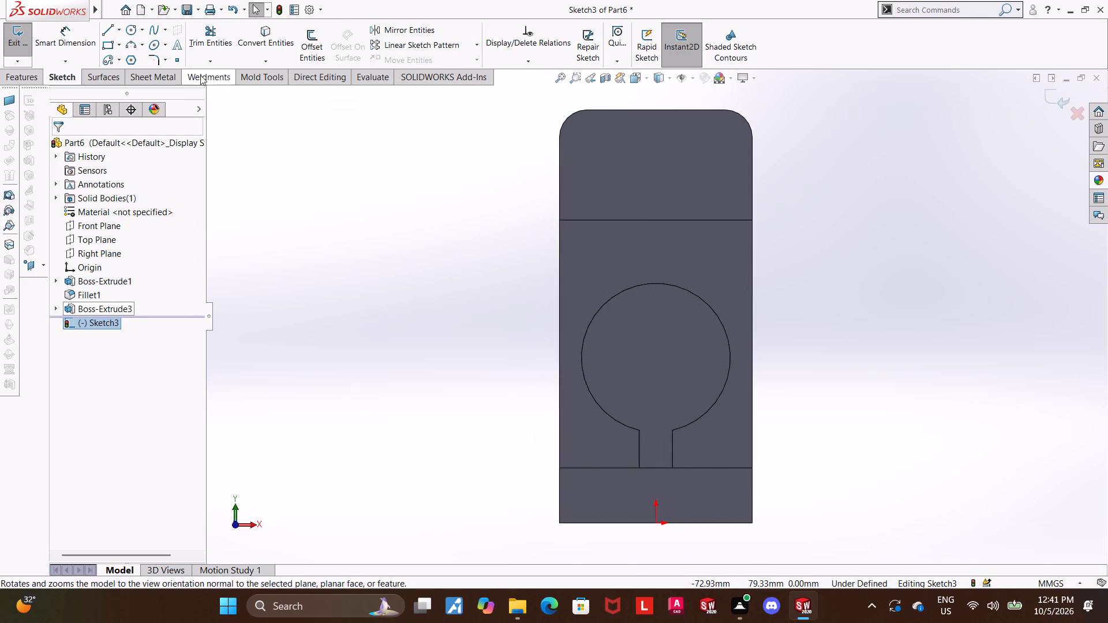
Sketch a horizontal centerpoint straight slot on the upper block, about 24.8 mm between arc centres and 7.3 mm wide.
click(120, 58)
click(122, 77)
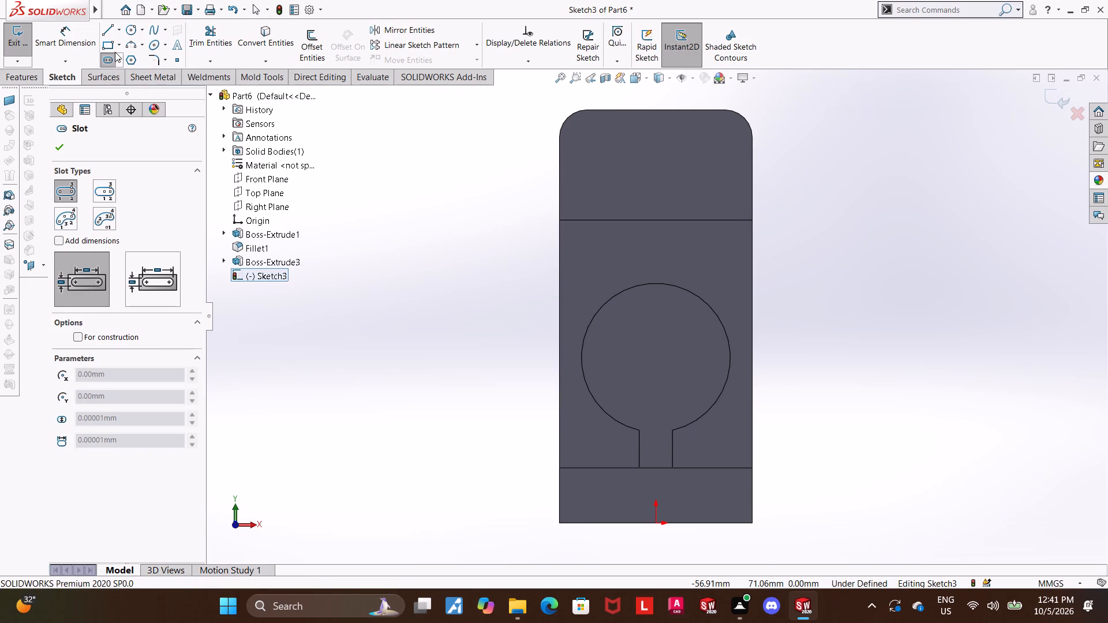
key(Escape)
click(117, 60)
click(122, 85)
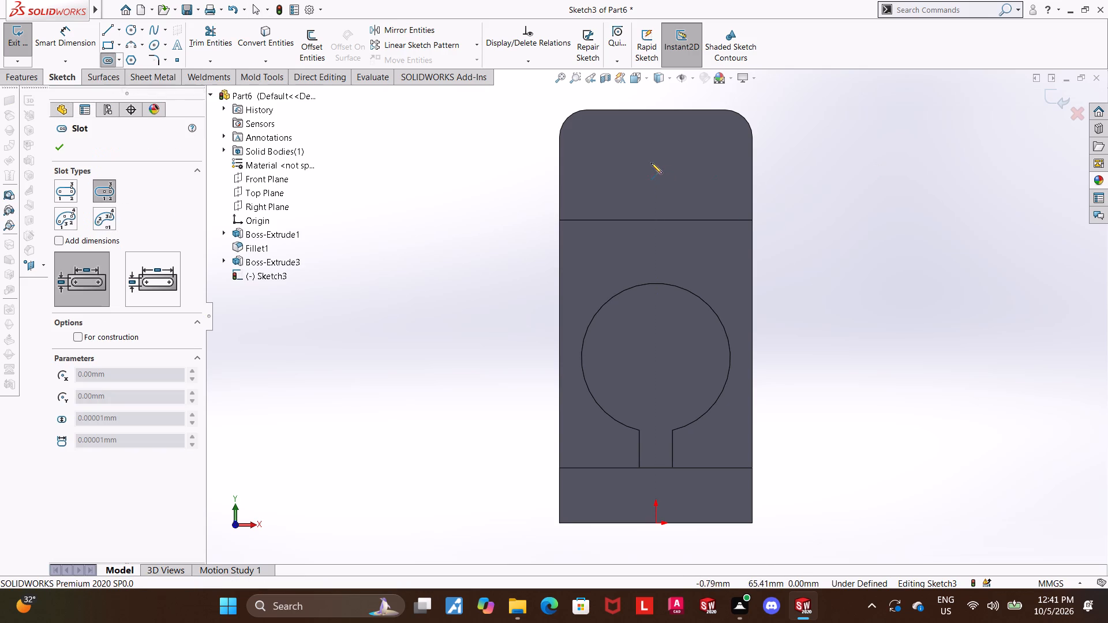
click(657, 165)
click(724, 166)
click(727, 145)
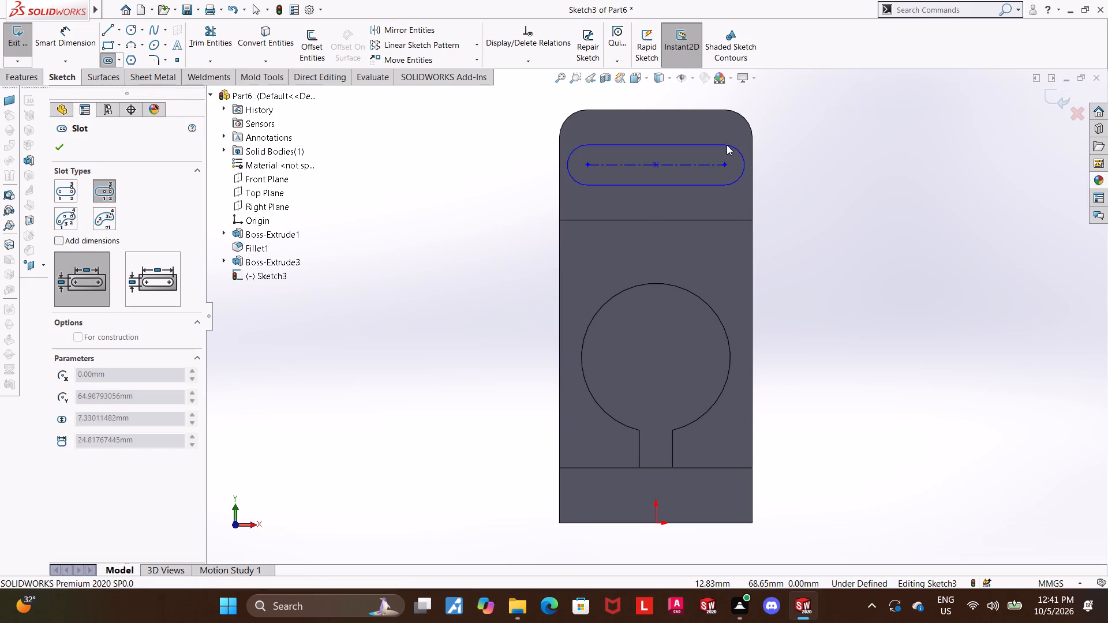
key(Escape)
key(Escape)
Dimension the slot's width between its two straight sides to 10 mm.
click(76, 25)
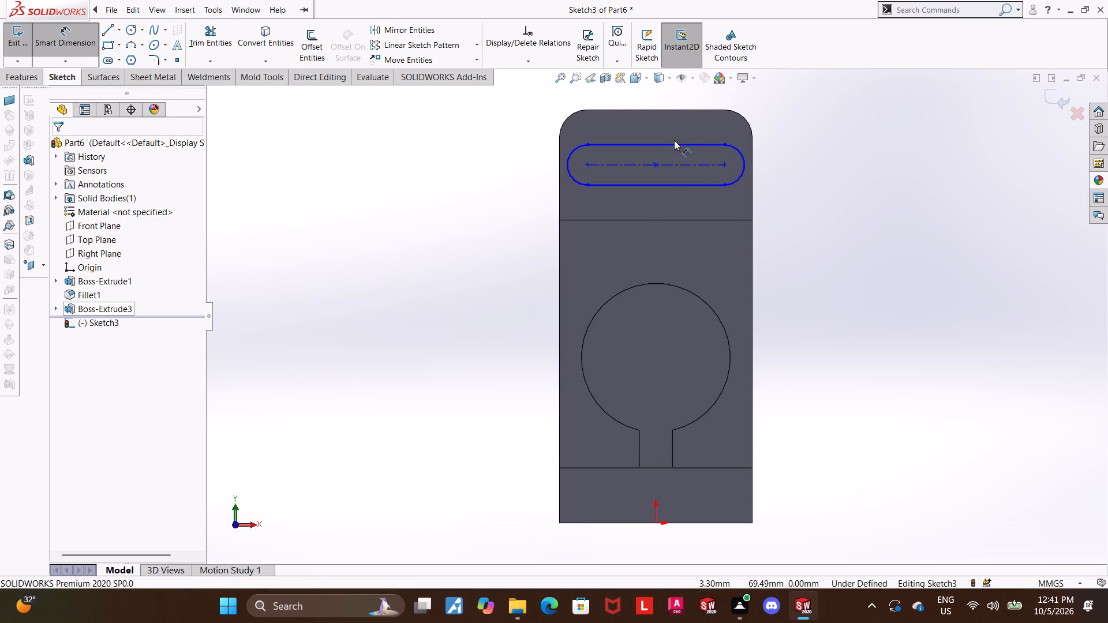
click(675, 143)
click(685, 184)
click(695, 174)
text(10)
key(Return)
key(Escape)
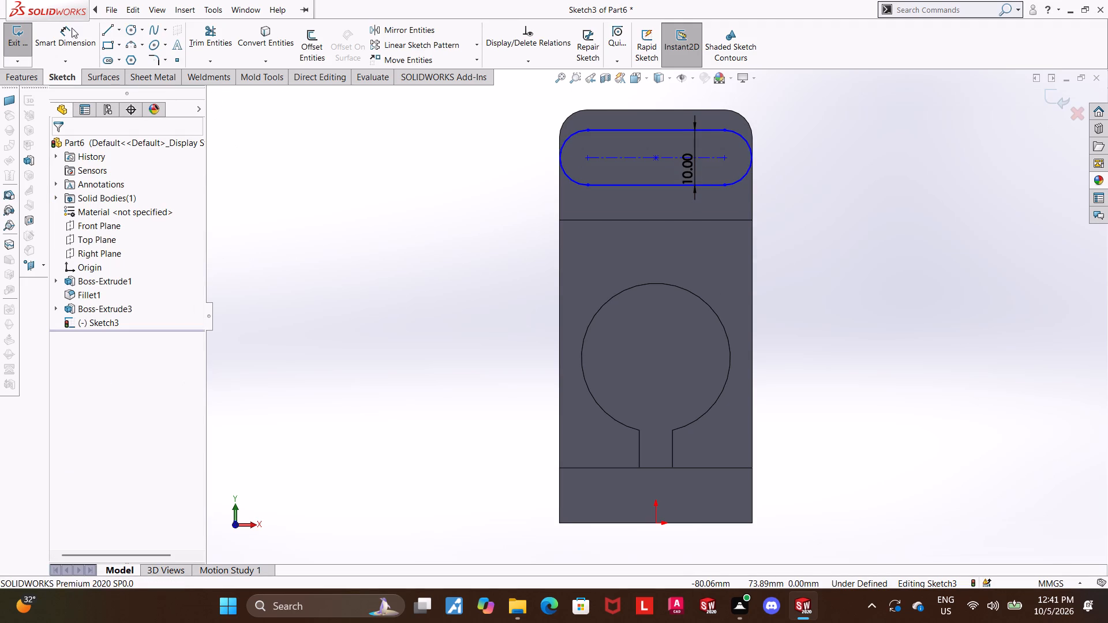
Dimension the distance between the slot's two arc centres to 11 mm.
click(72, 37)
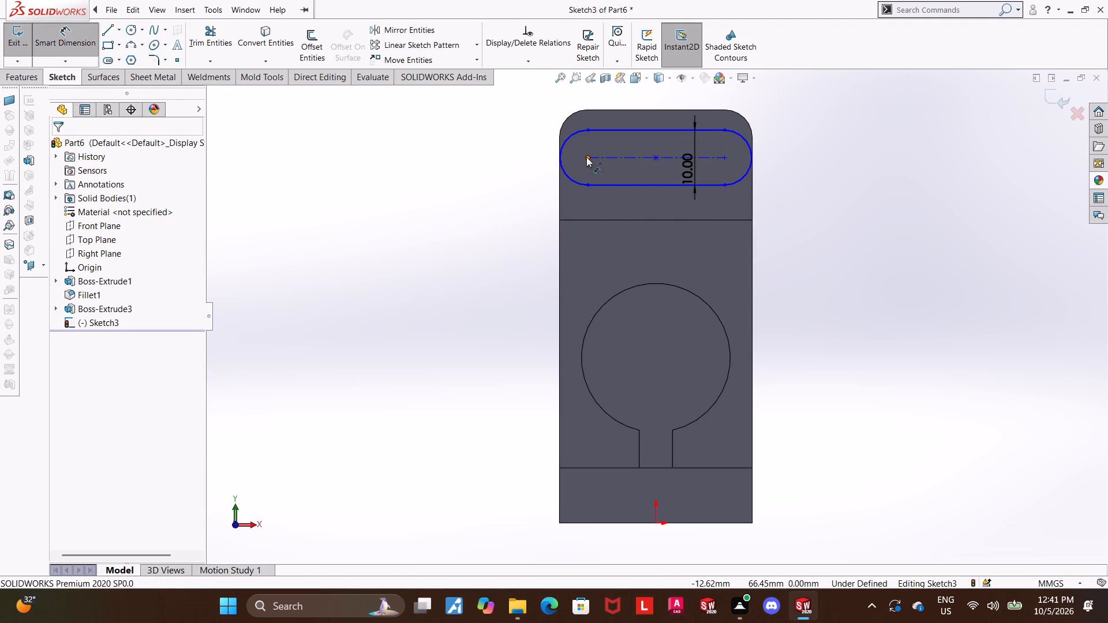
click(586, 157)
click(722, 159)
scroll(724, 154, up, 3)
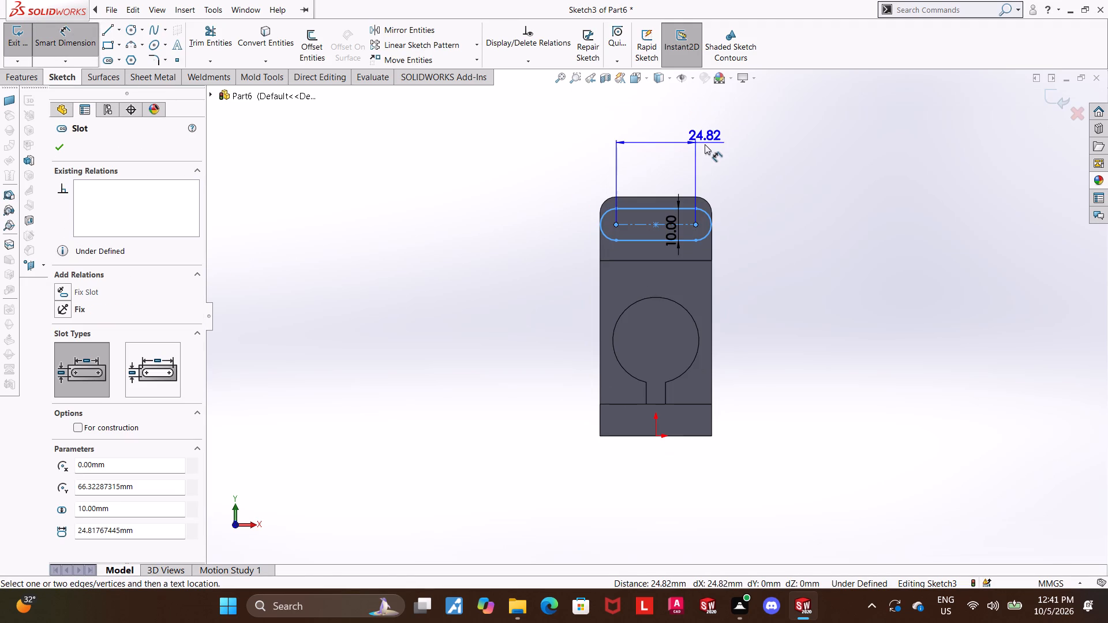
click(705, 144)
text(11)
key(Return)
key(Escape)
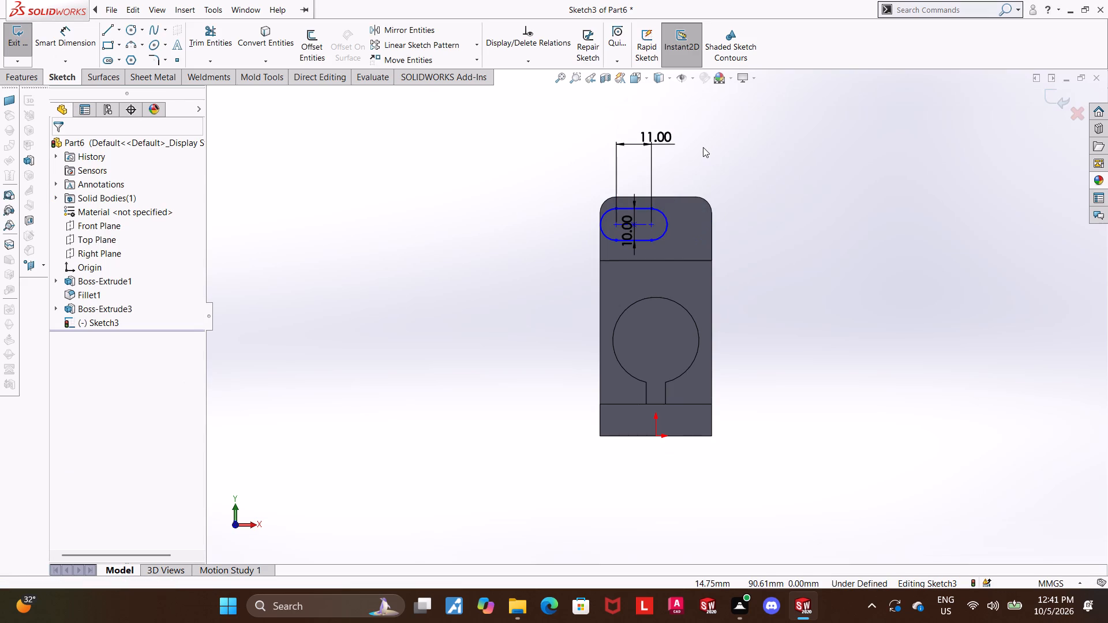
Move the slot's 10 mm width dimension away from its midpoint, just beyond the right-hand arc.
scroll(701, 305, down, 2)
click(792, 212)
scroll(663, 214, down, 3)
click(556, 187)
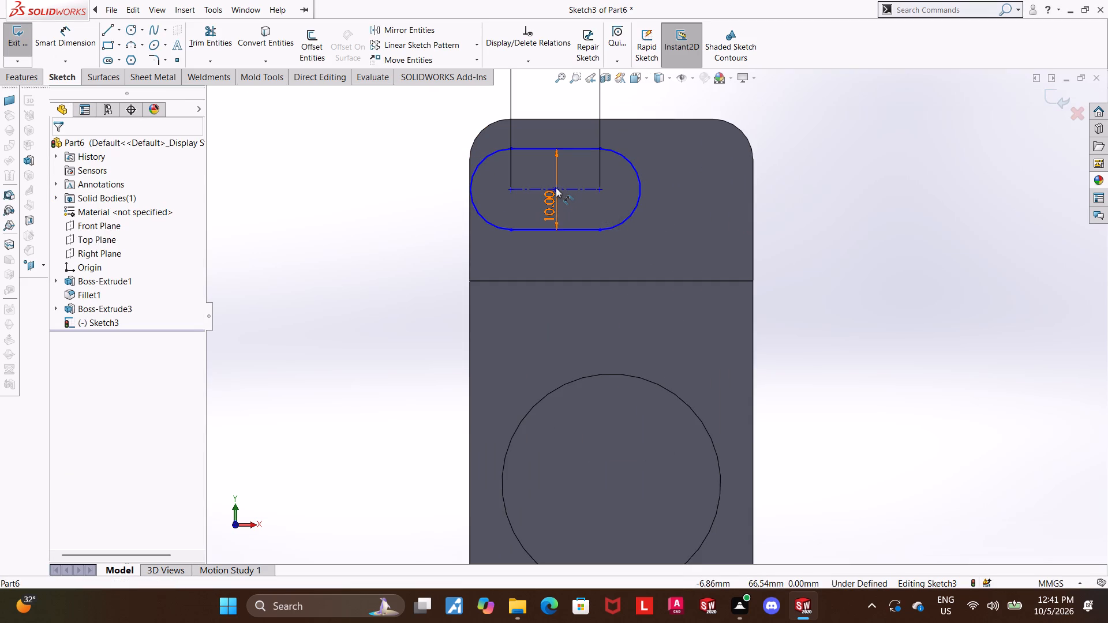
click(843, 251)
key(Escape)
drag(546, 210, 647, 206)
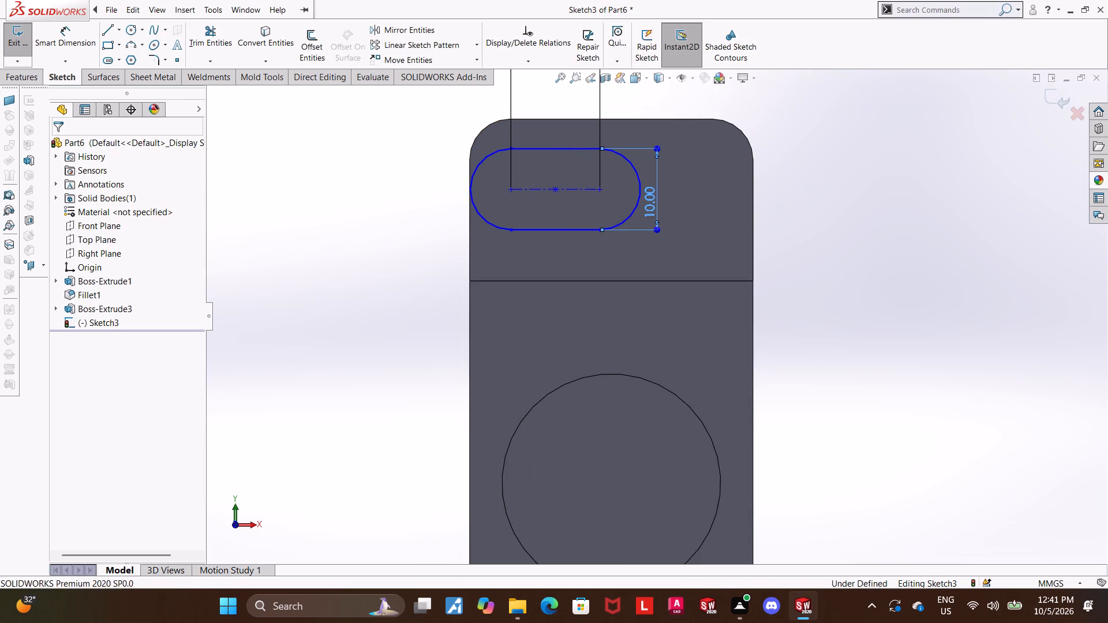
click(894, 229)
Add a vertical relation between the slot's centre point and the origin.
click(554, 192)
scroll(656, 223, up, 4)
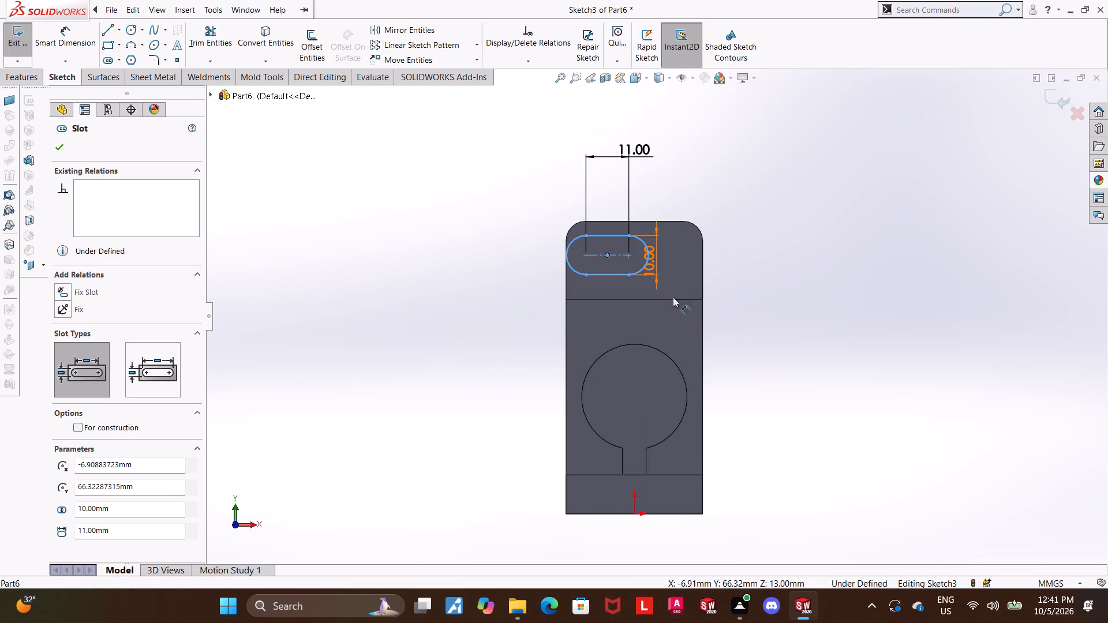
ctrl+click(632, 513)
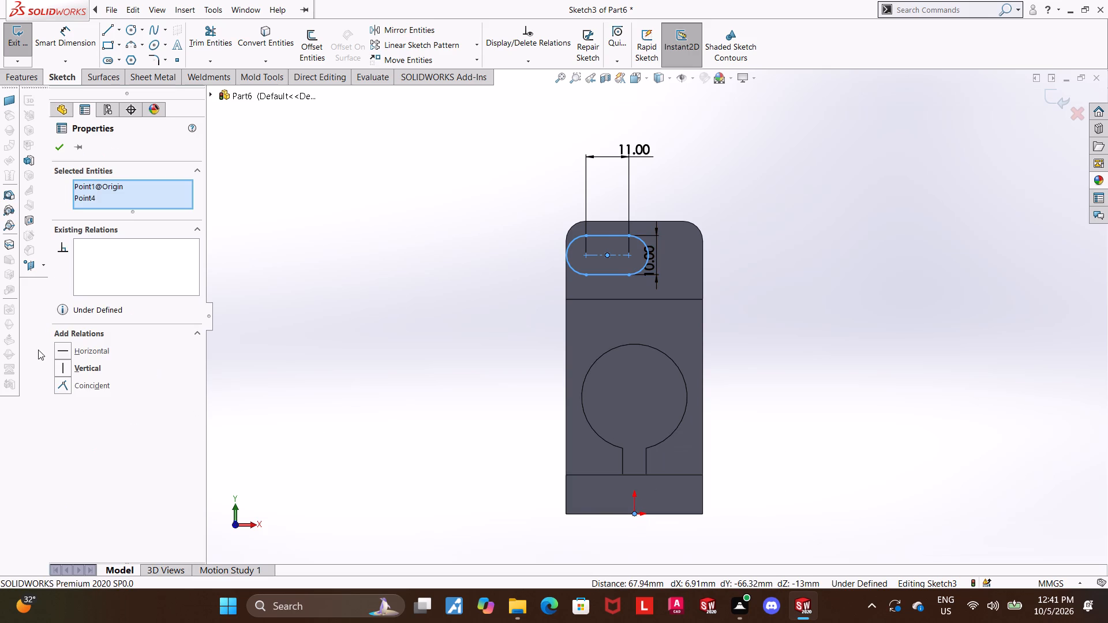
click(59, 368)
click(786, 391)
scroll(836, 369, down, 1)
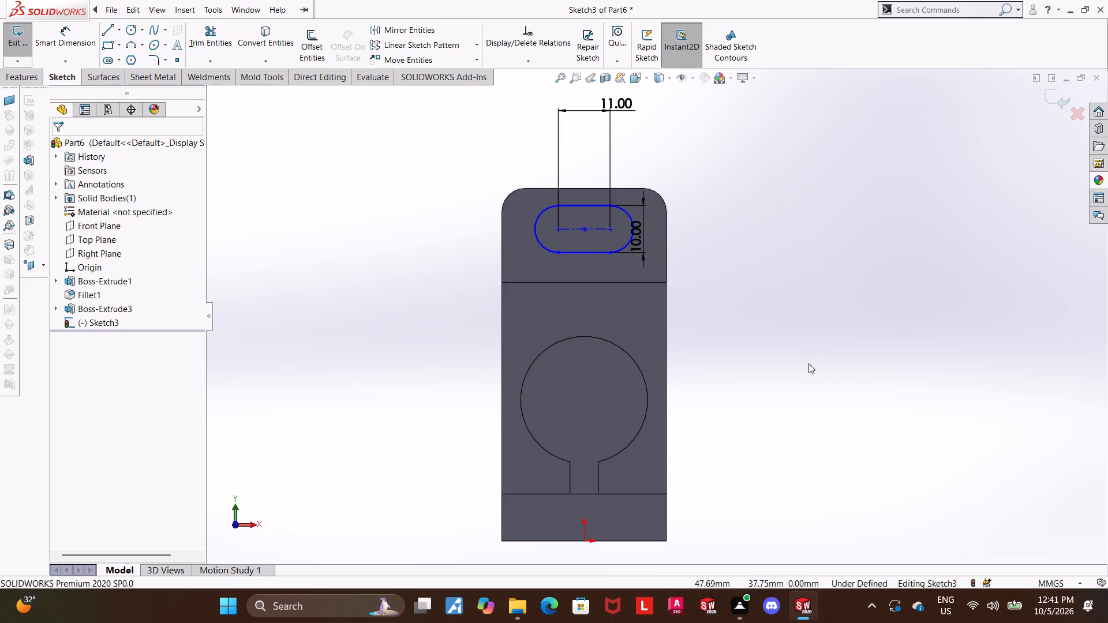
key(Escape)
key(Escape)
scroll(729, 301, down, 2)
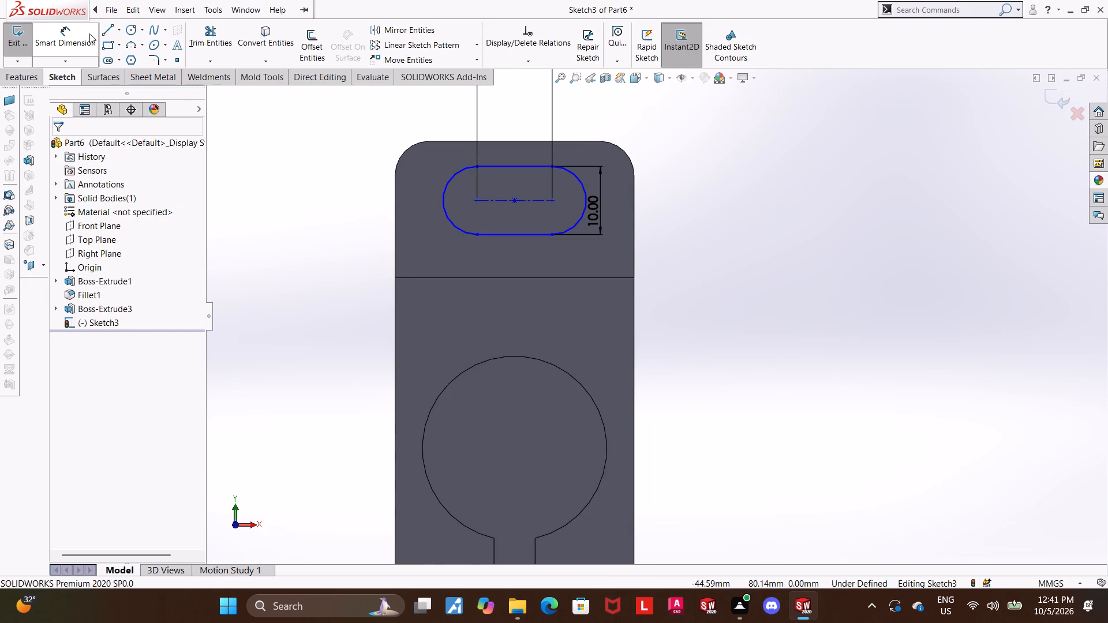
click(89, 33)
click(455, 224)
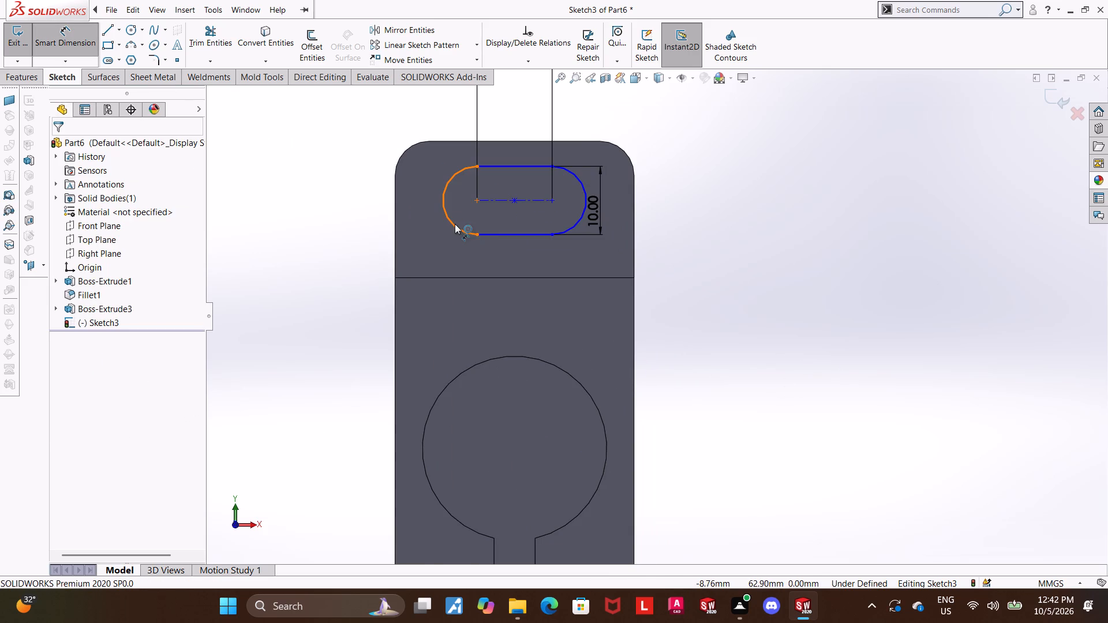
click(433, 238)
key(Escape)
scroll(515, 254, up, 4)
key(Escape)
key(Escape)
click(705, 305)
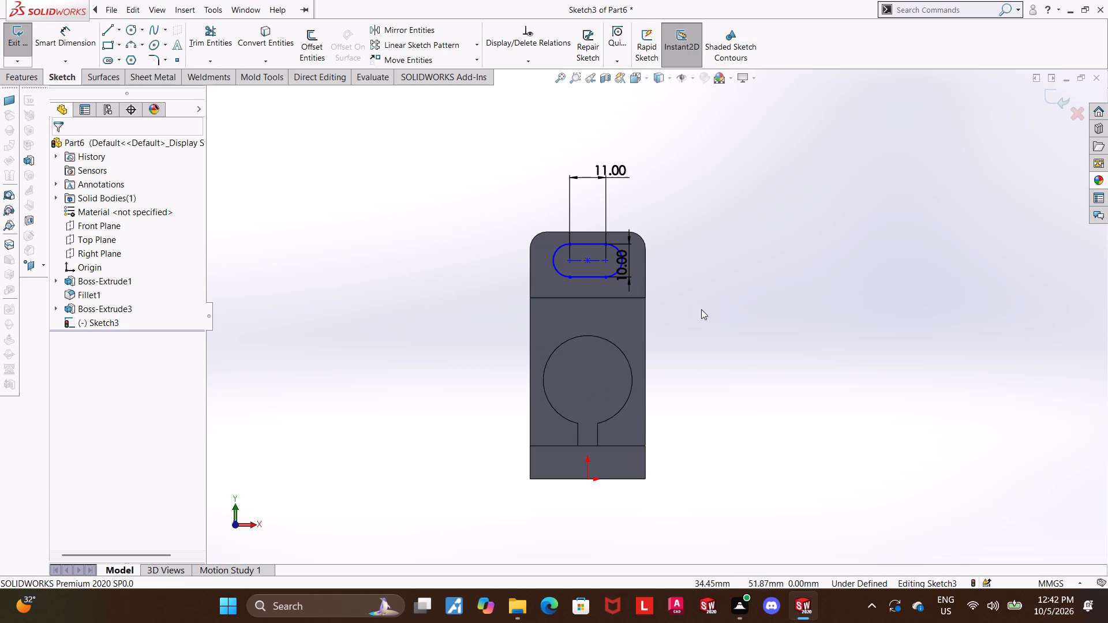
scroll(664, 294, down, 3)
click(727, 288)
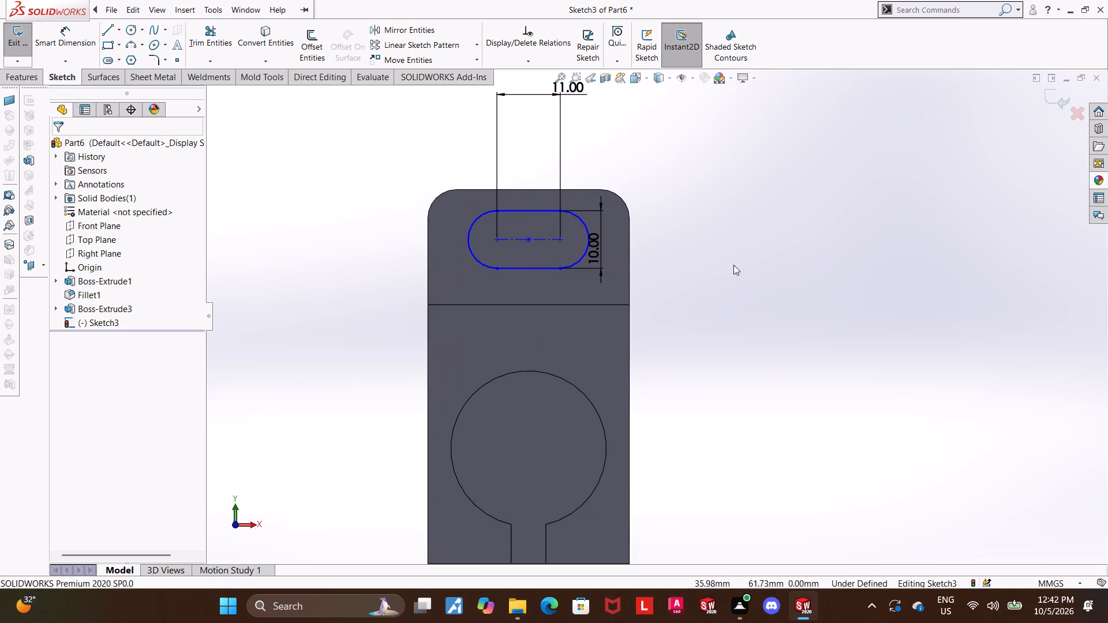
Dimension the vertical distance from the origin to the slot's centre point to 65 mm.
key(Escape)
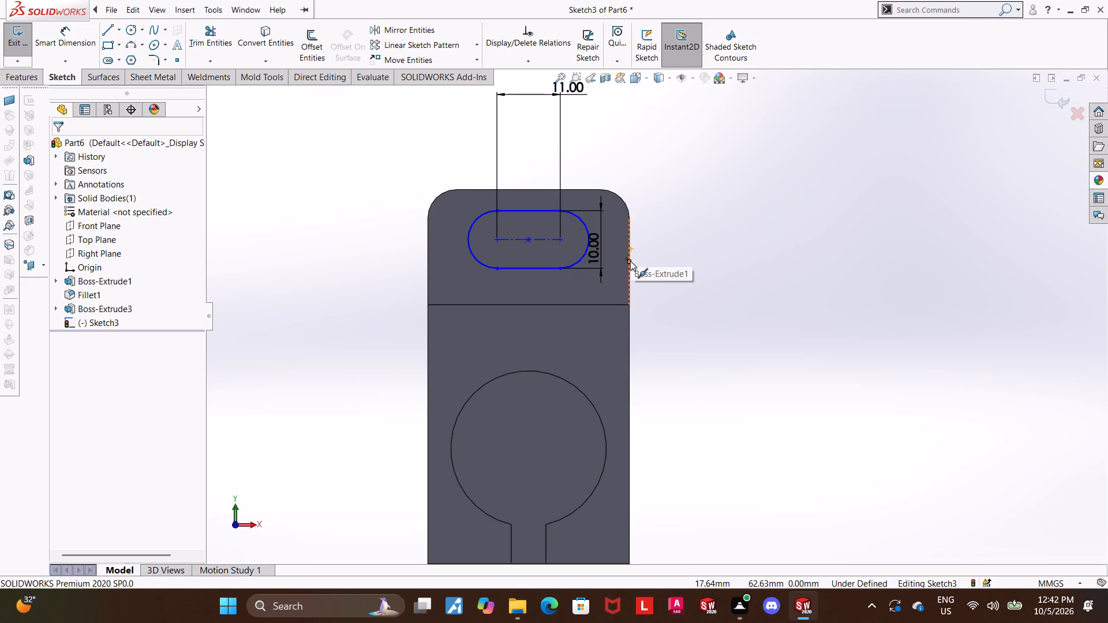
click(817, 256)
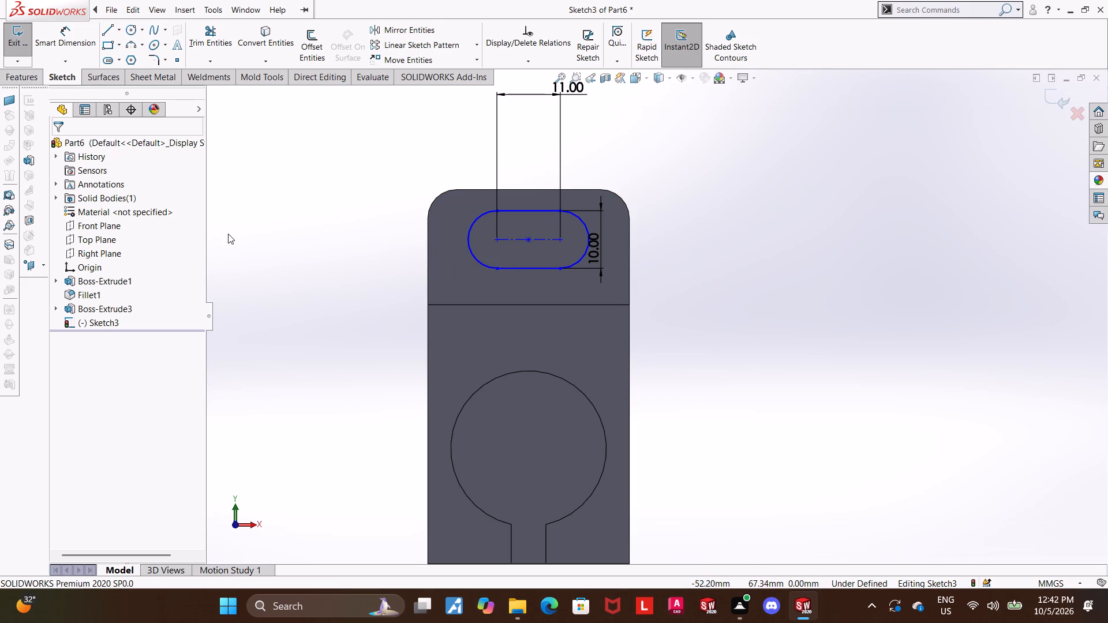
key(Escape)
click(66, 37)
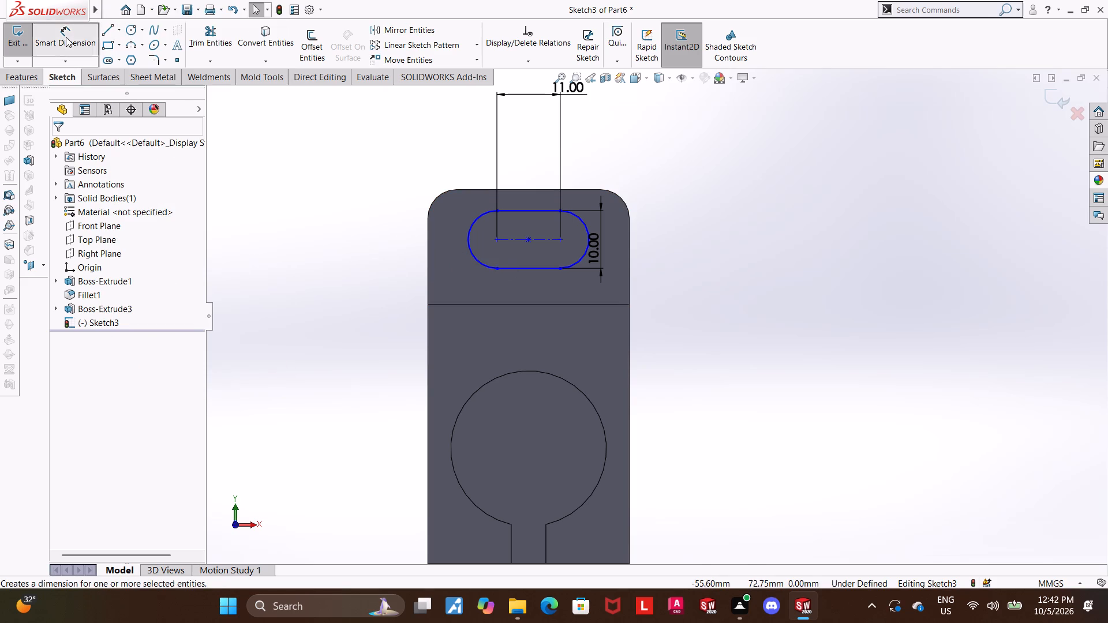
click(528, 240)
scroll(562, 264, up, 4)
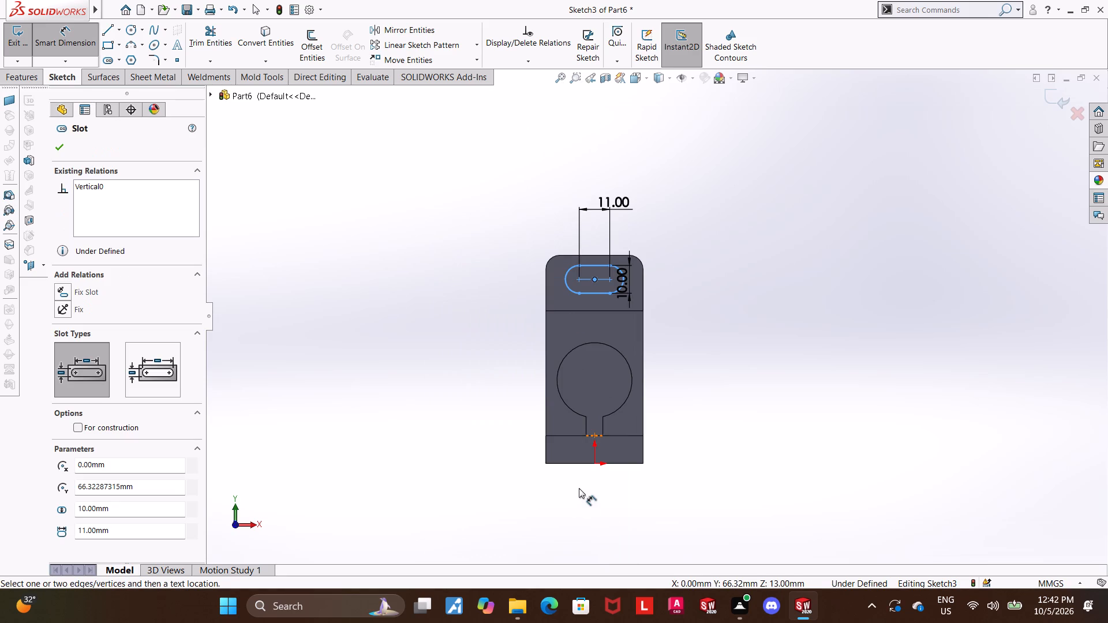
click(593, 463)
click(497, 441)
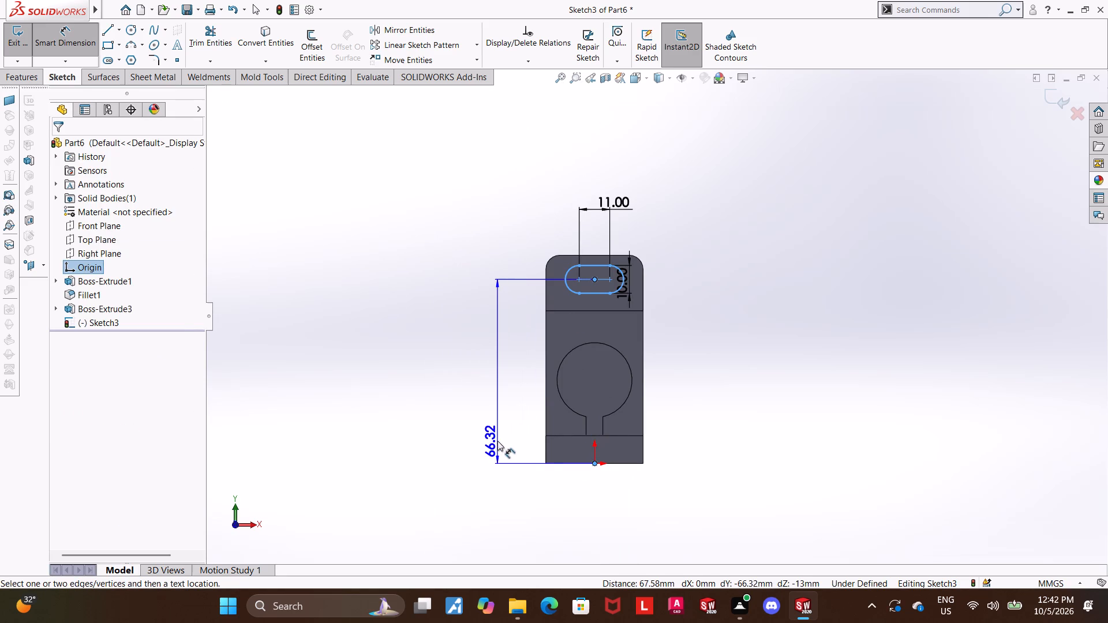
text(65)
key(Return)
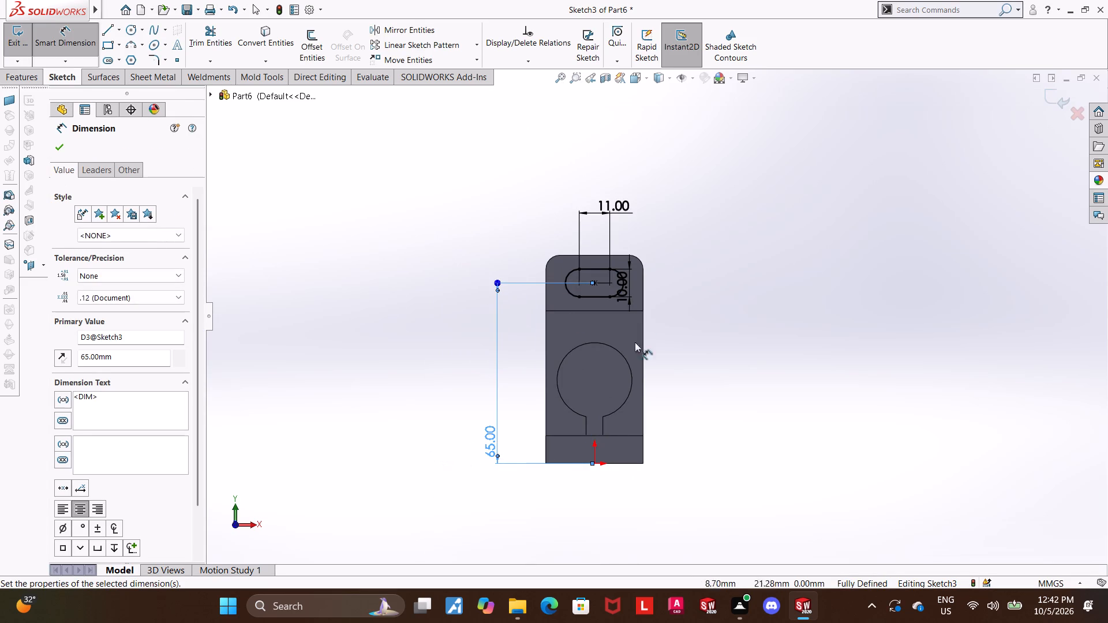
Move the slot's 10 mm width dimension inside the slot outline, close to its right-hand arc.
scroll(637, 307, down, 3)
click(813, 329)
scroll(811, 329, up, 1)
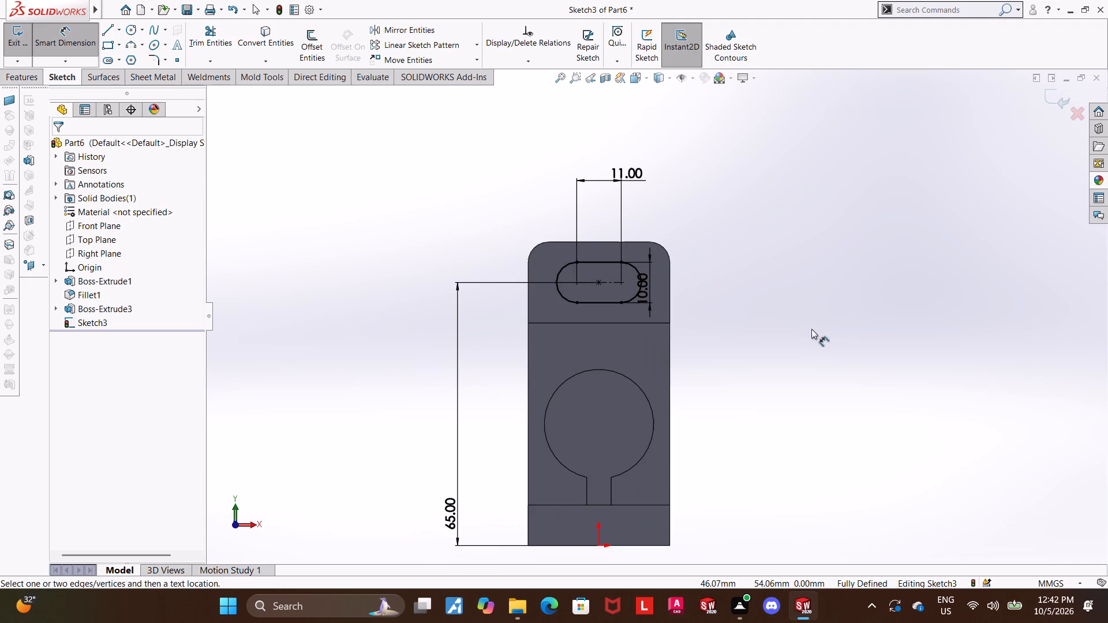
scroll(697, 291, down, 1)
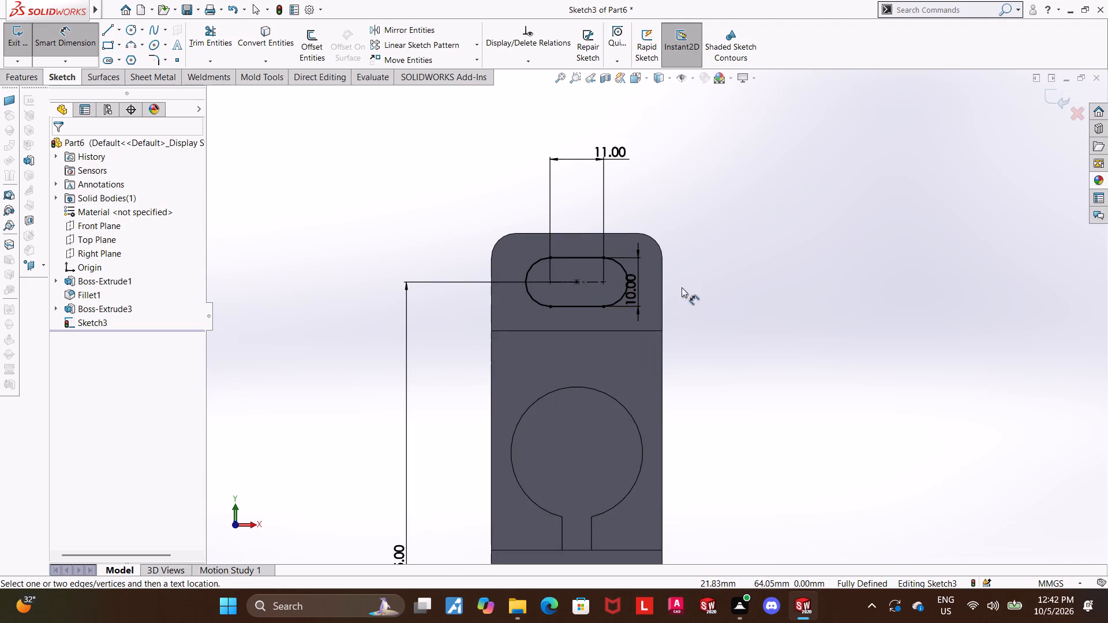
drag(626, 294, 580, 284)
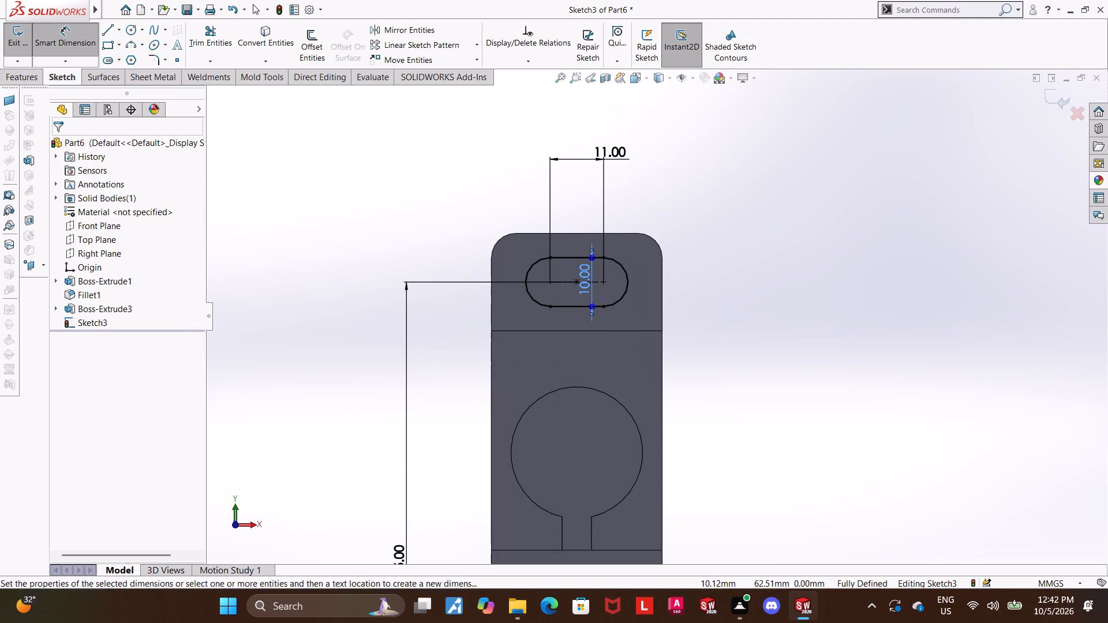
click(860, 348)
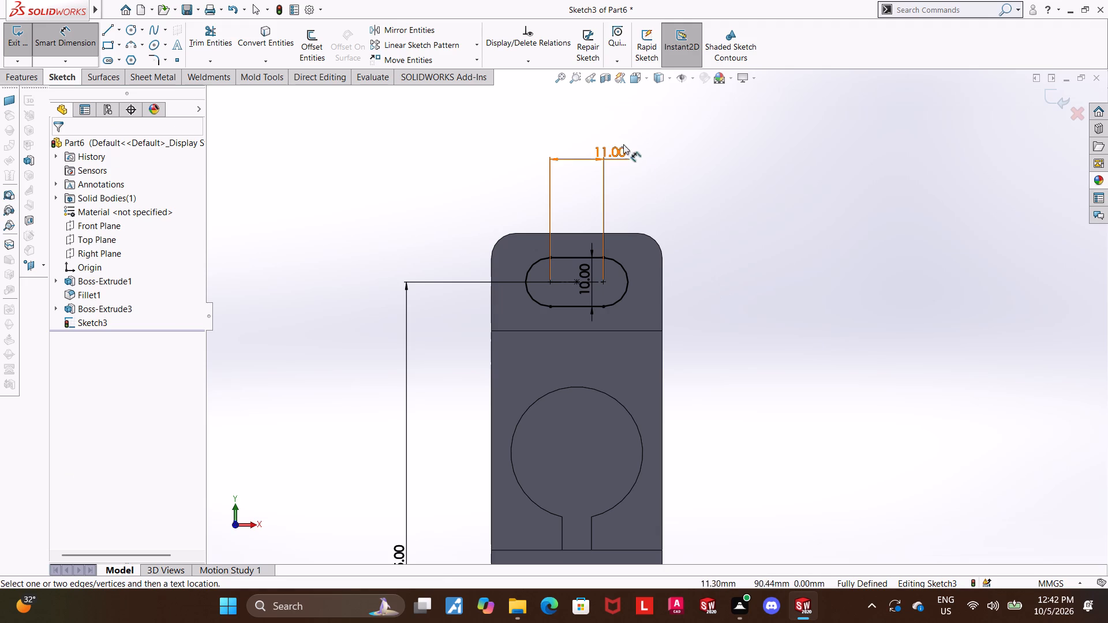
scroll(738, 205, up, 1)
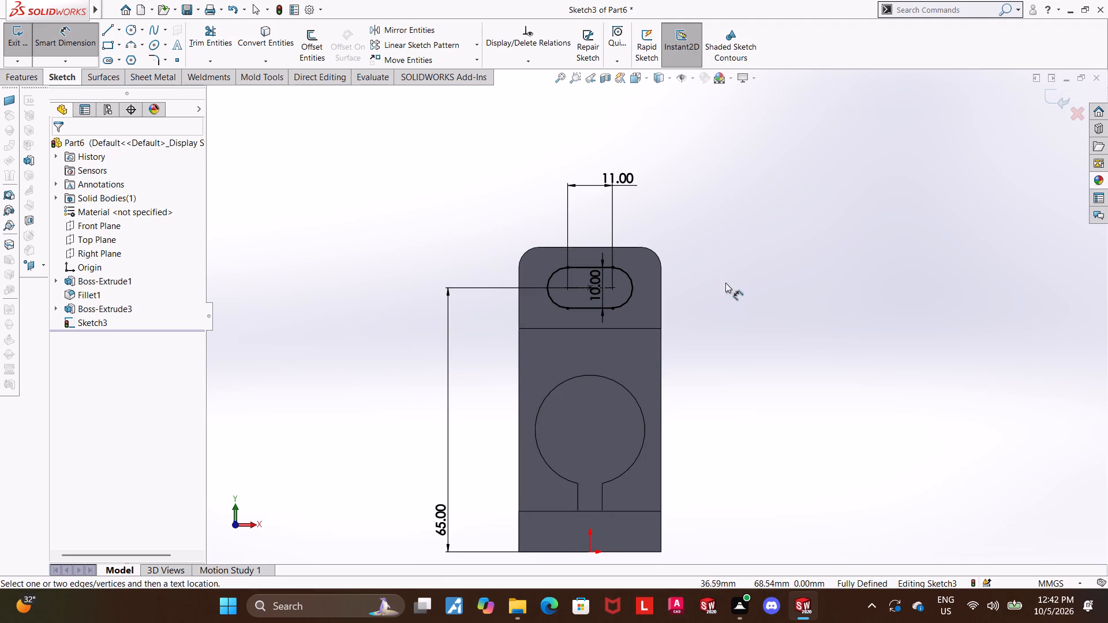
drag(598, 283, 619, 283)
click(881, 301)
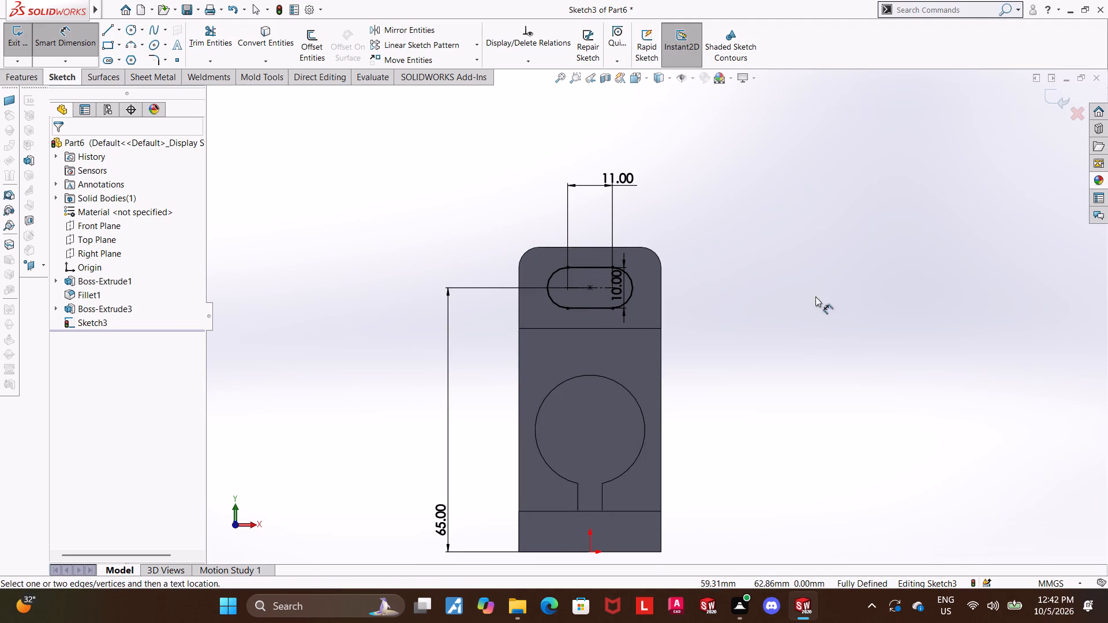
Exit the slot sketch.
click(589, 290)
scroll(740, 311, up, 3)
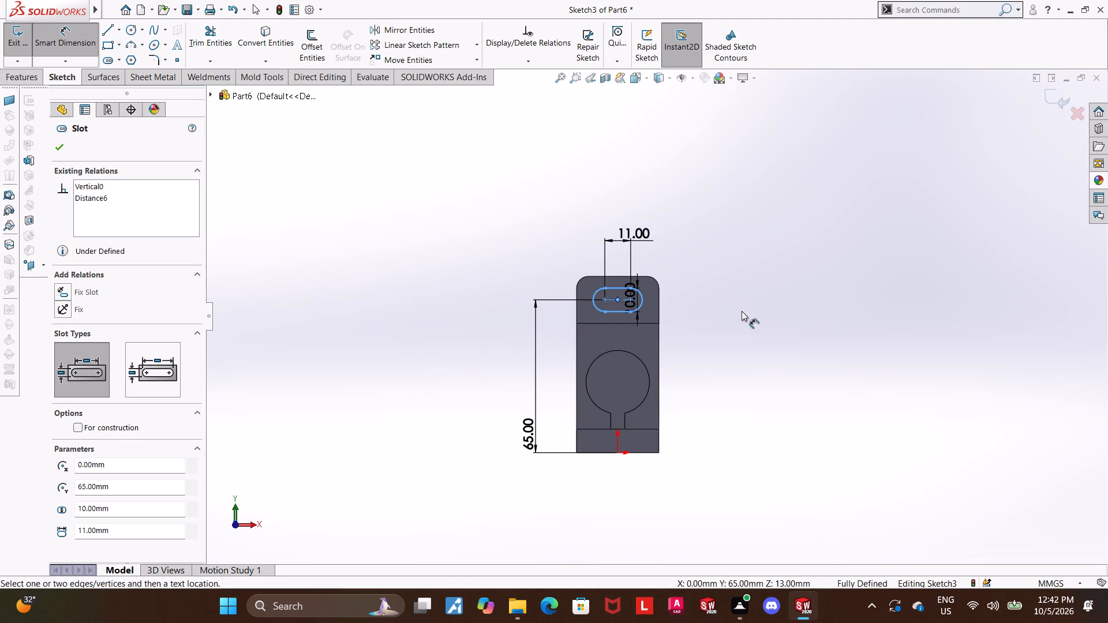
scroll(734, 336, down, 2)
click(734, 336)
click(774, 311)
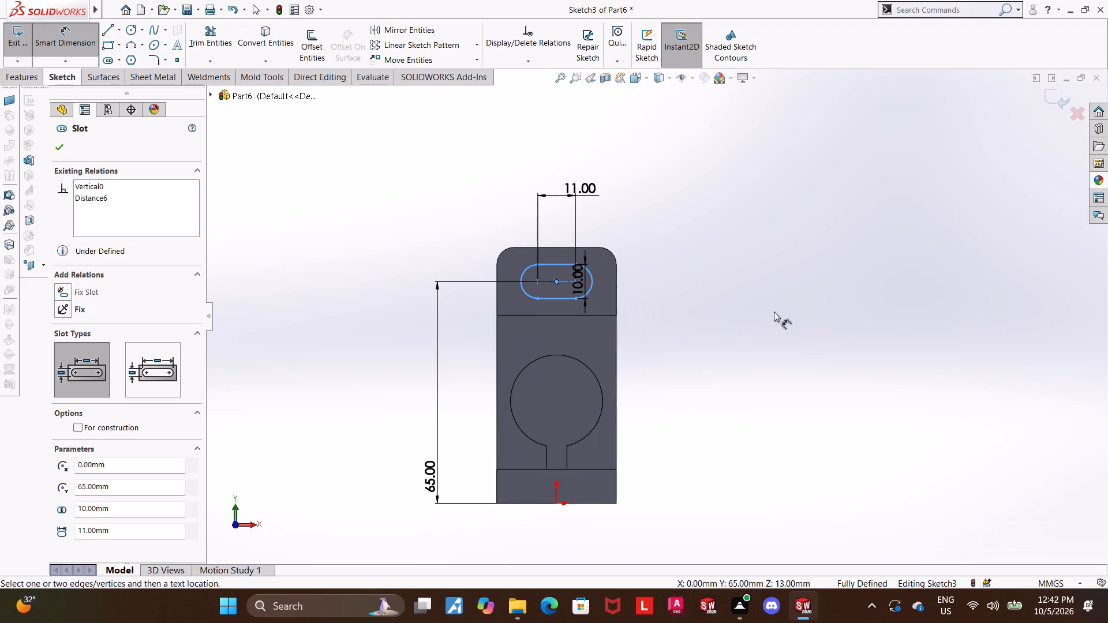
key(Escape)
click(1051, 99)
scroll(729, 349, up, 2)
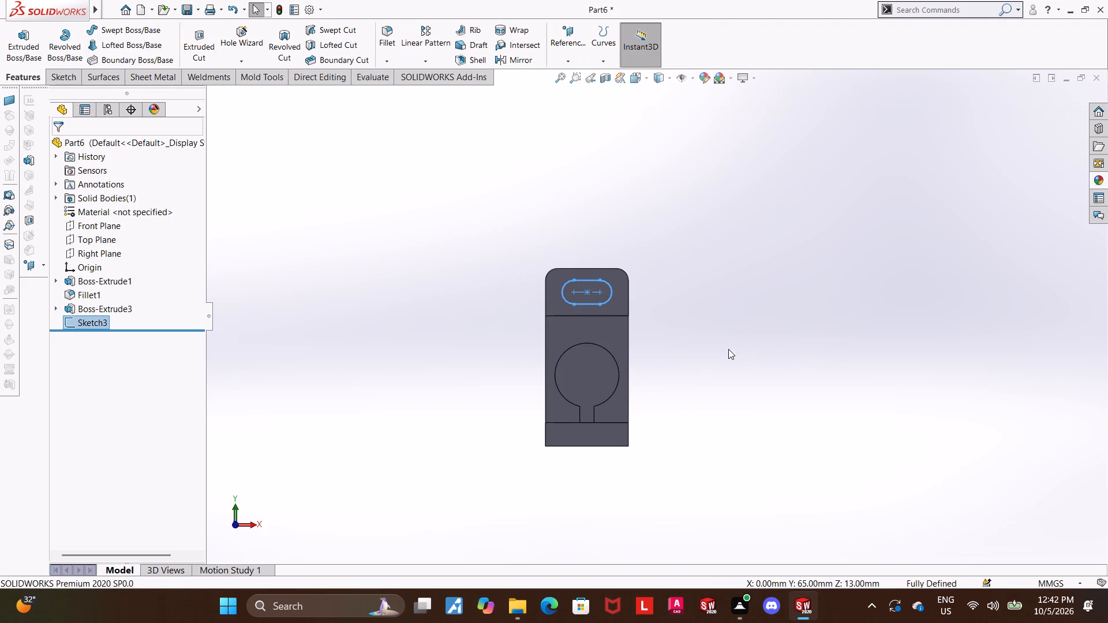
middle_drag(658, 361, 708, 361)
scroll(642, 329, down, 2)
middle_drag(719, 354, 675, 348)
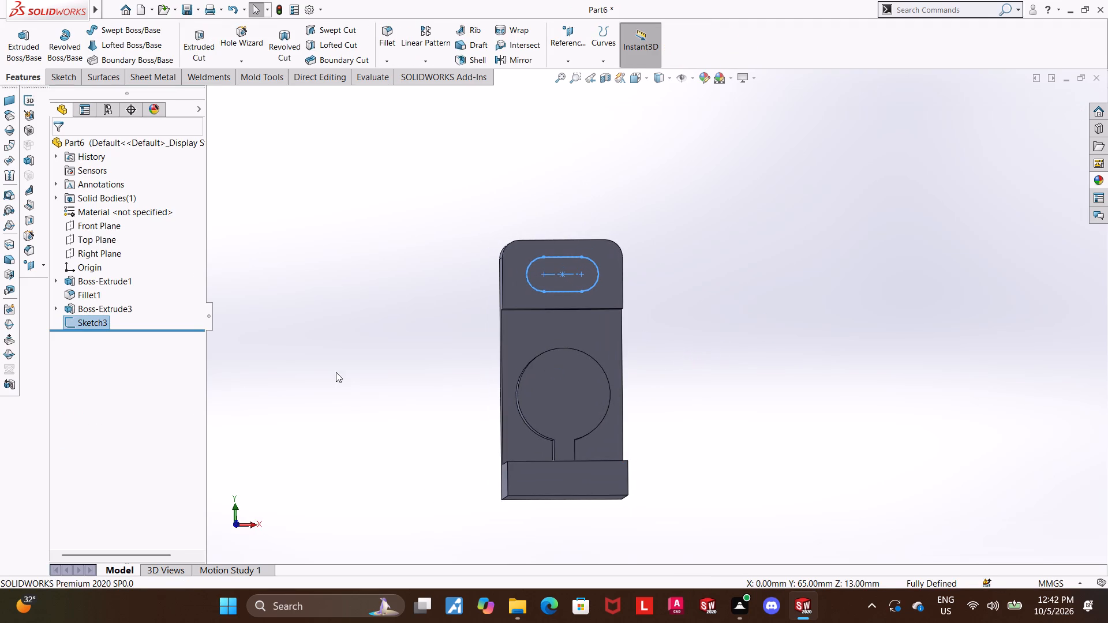
Reopen the slot sketch face-on and draw a circle inside the keyhole boss, centred on its round part.
click(77, 325)
click(85, 296)
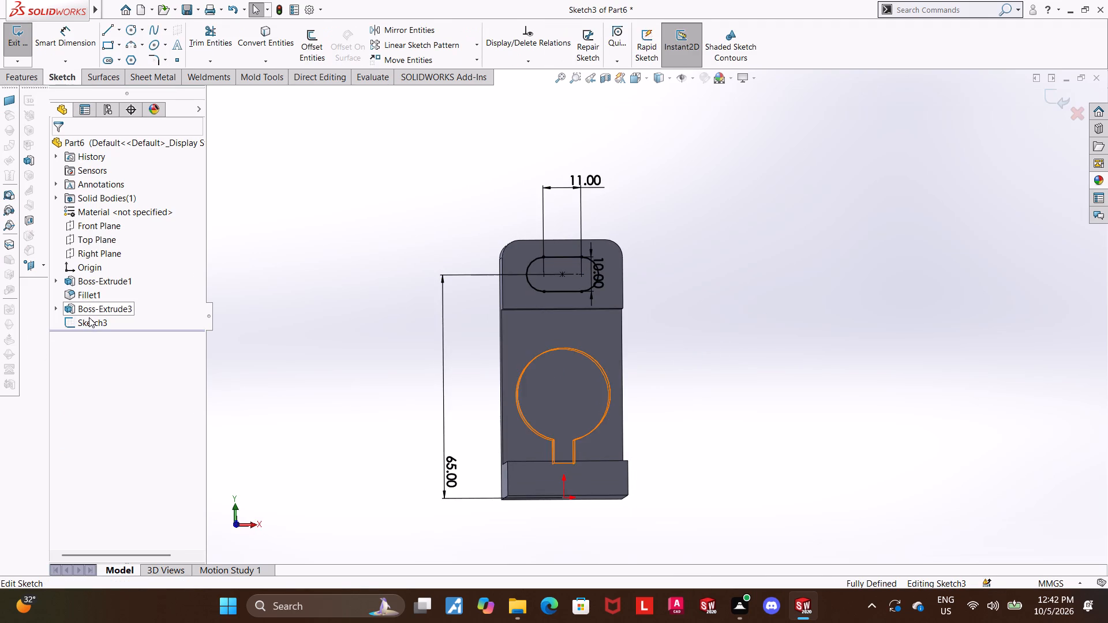
click(89, 317)
click(115, 302)
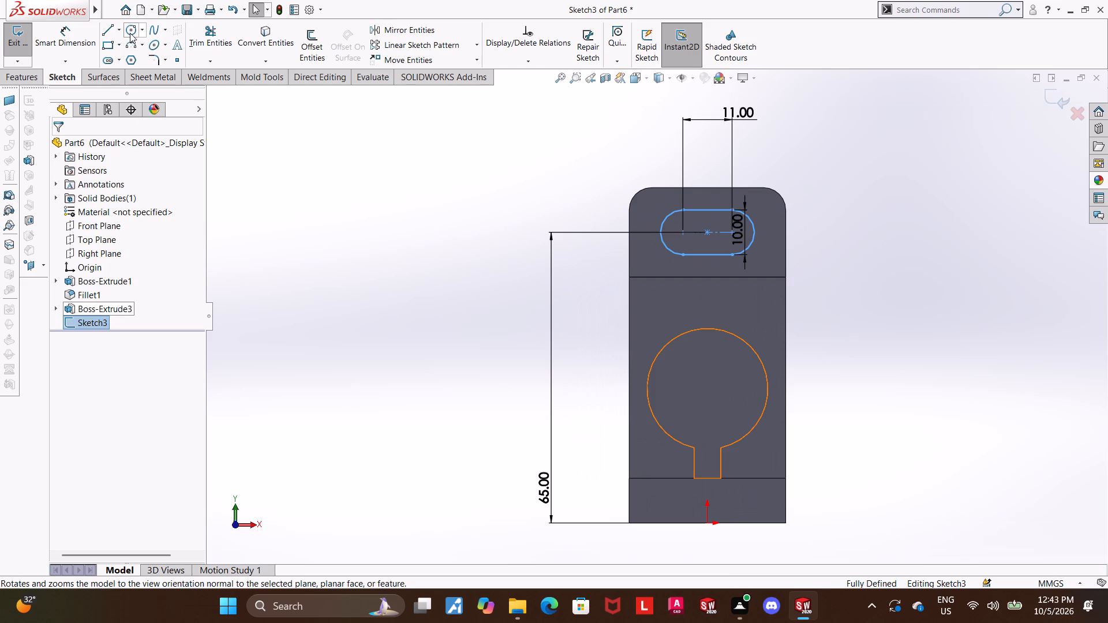
click(130, 33)
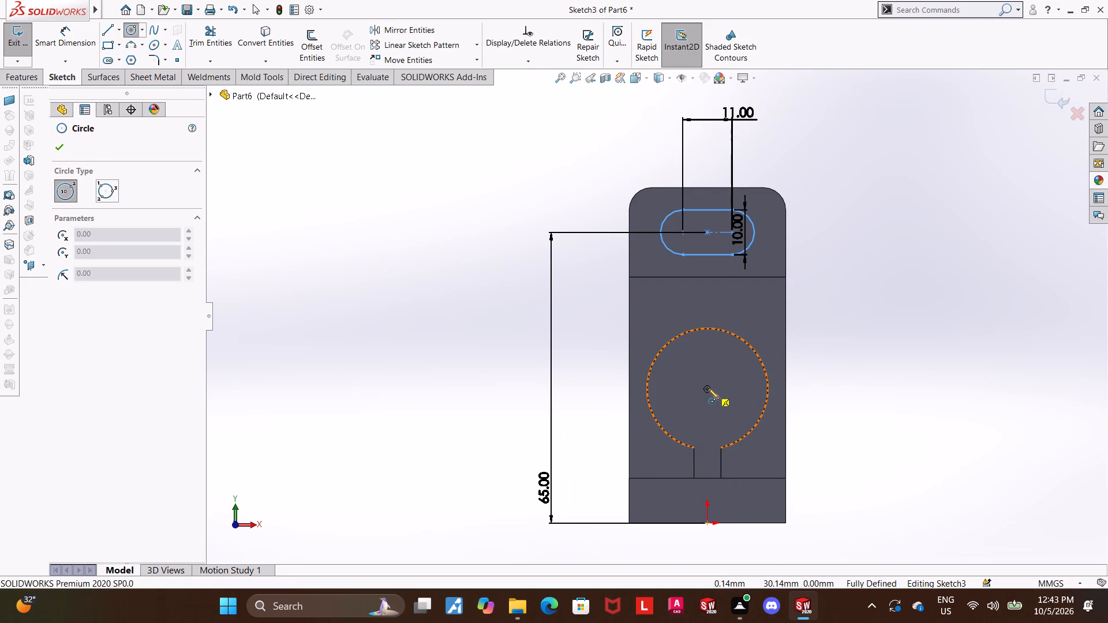
click(708, 389)
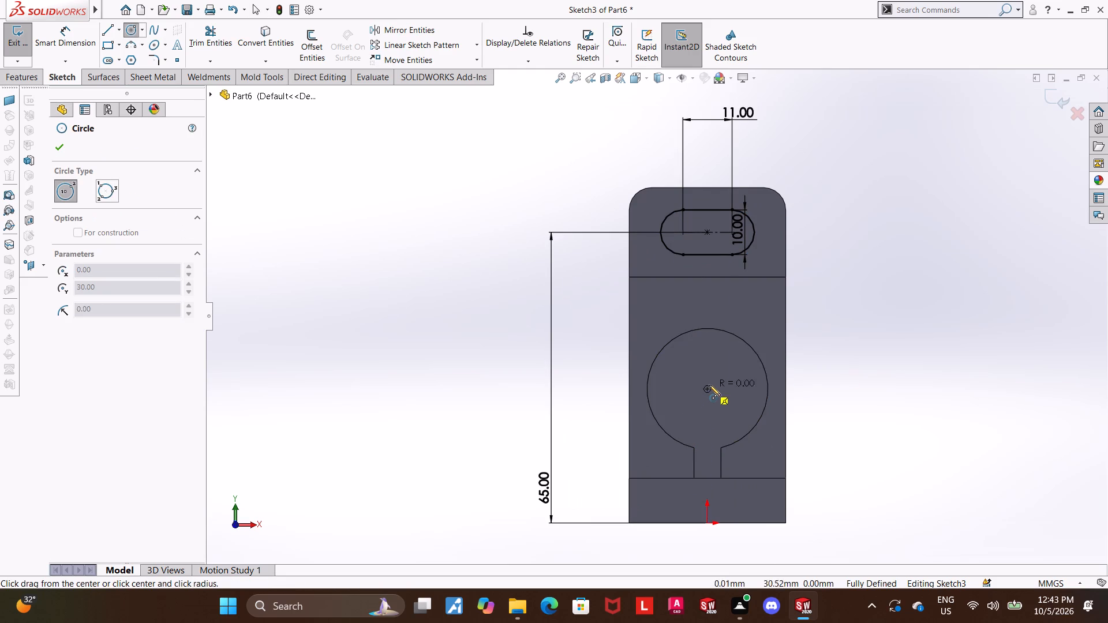
click(729, 351)
key(Escape)
key(Escape)
key(Escape)
Dimension the new circle's diameter to 16 mm.
click(61, 47)
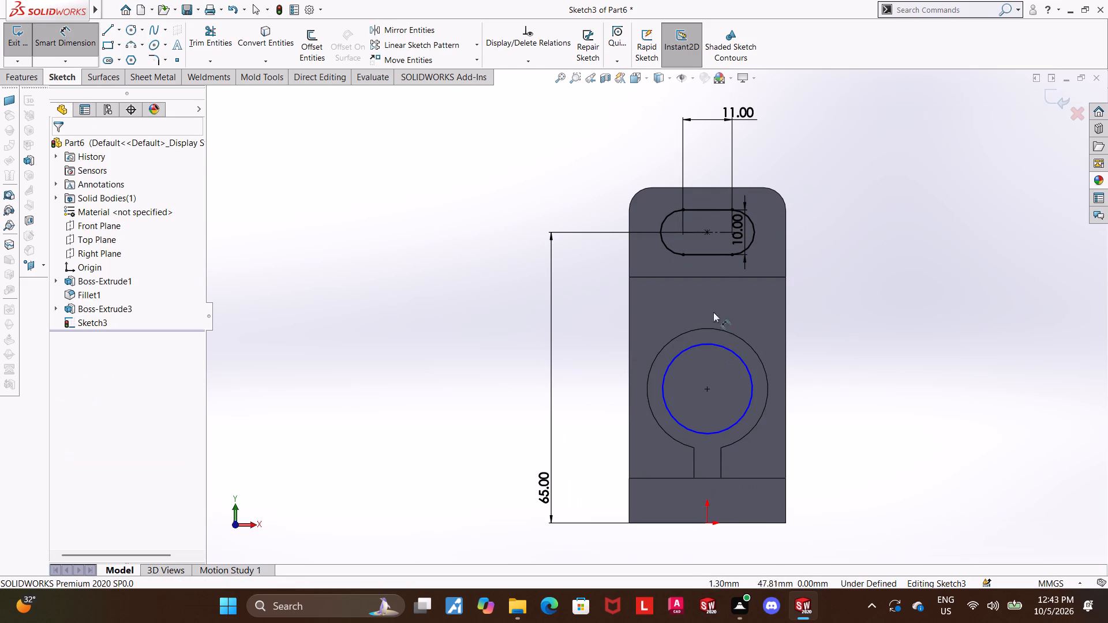
click(740, 357)
click(830, 371)
text(16)
key(Return)
key(Escape)
key(Escape)
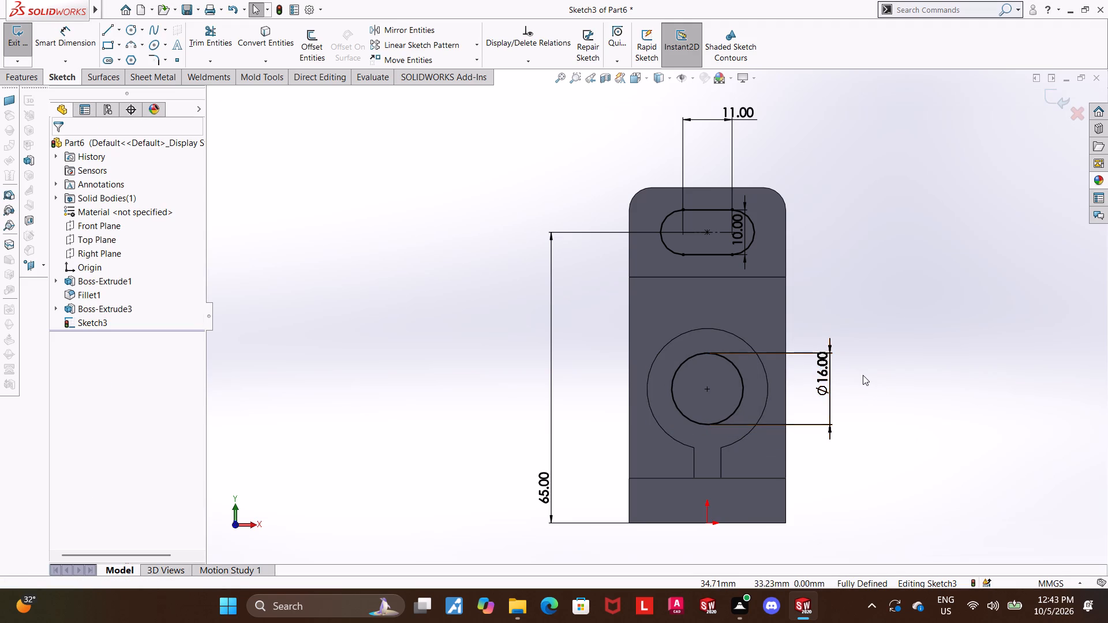
Add a vertical relation between the 16 mm circle's centre point and the origin.
click(707, 389)
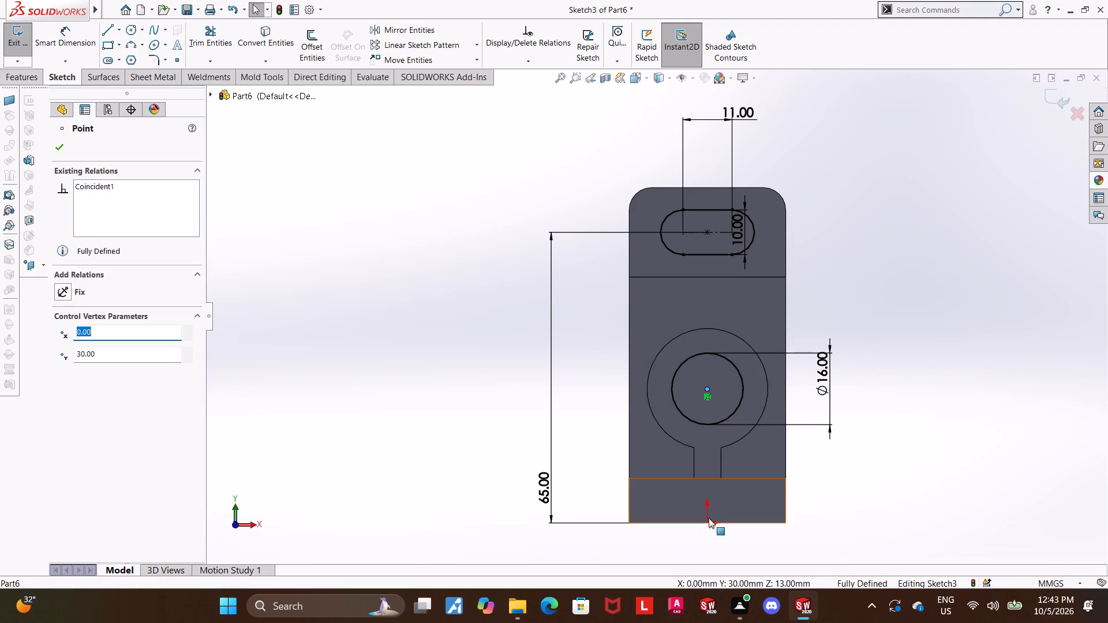
ctrl+click(709, 521)
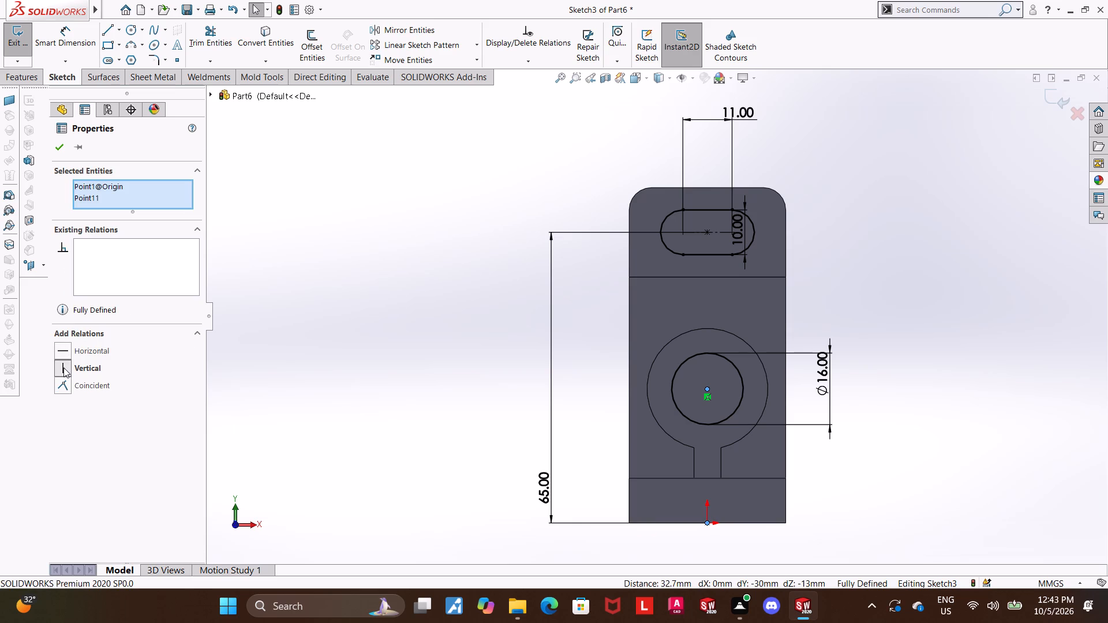
click(63, 367)
click(1014, 315)
key(Escape)
Exit the sketch containing the slot and the 16 mm circle.
click(1048, 96)
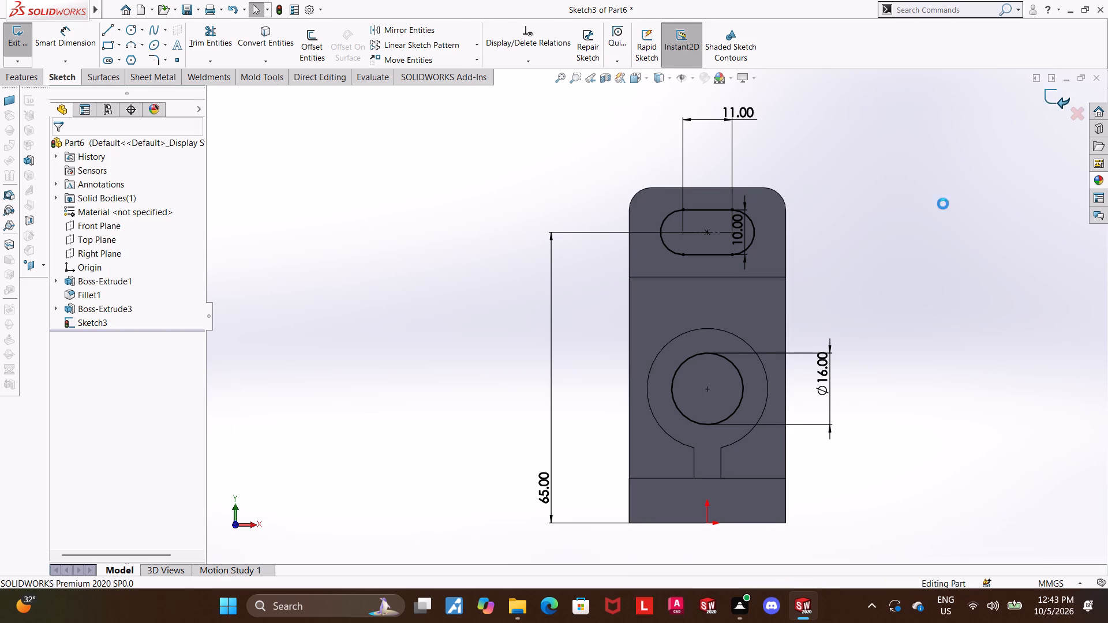
scroll(938, 212, up, 2)
middle_drag(830, 304, 873, 307)
scroll(870, 306, up, 1)
middle_drag(869, 306, 951, 317)
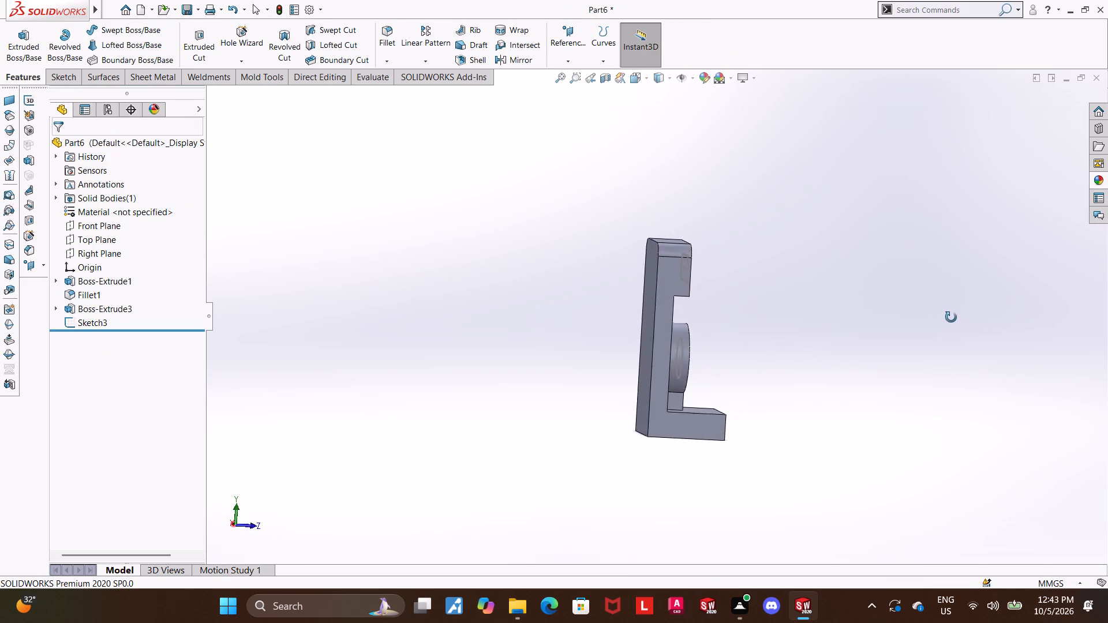
middle_drag(951, 317, 916, 325)
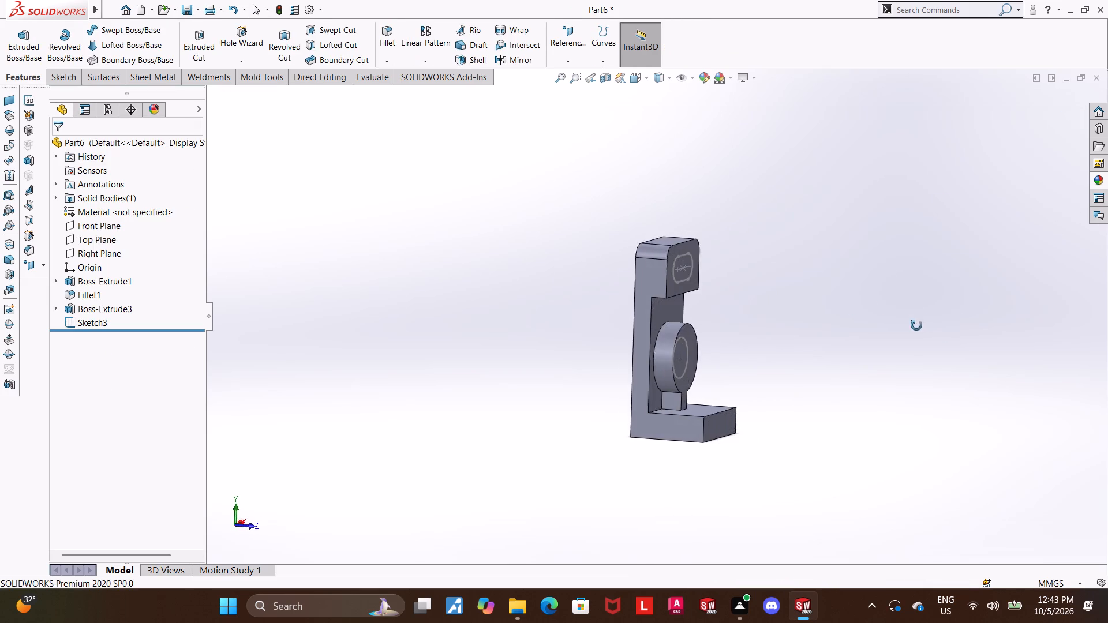
middle_drag(916, 325, 875, 347)
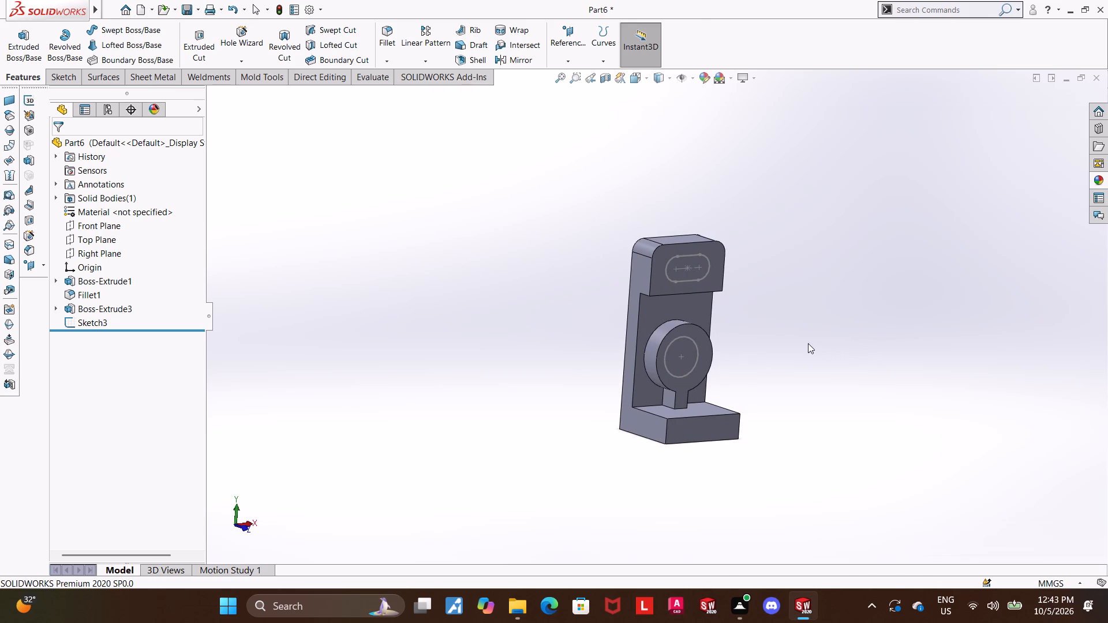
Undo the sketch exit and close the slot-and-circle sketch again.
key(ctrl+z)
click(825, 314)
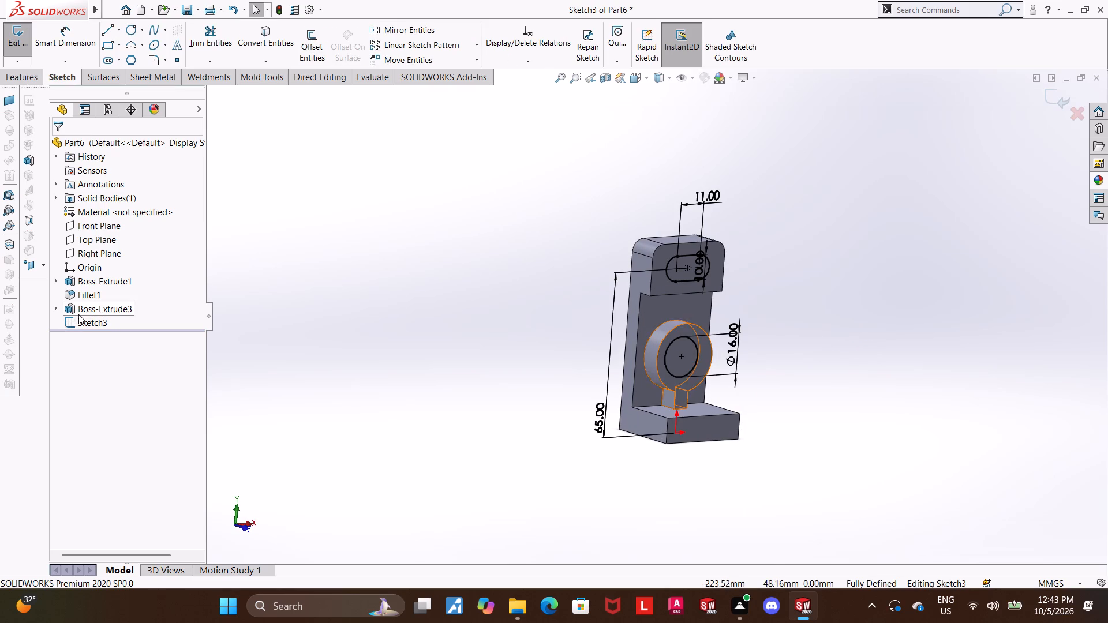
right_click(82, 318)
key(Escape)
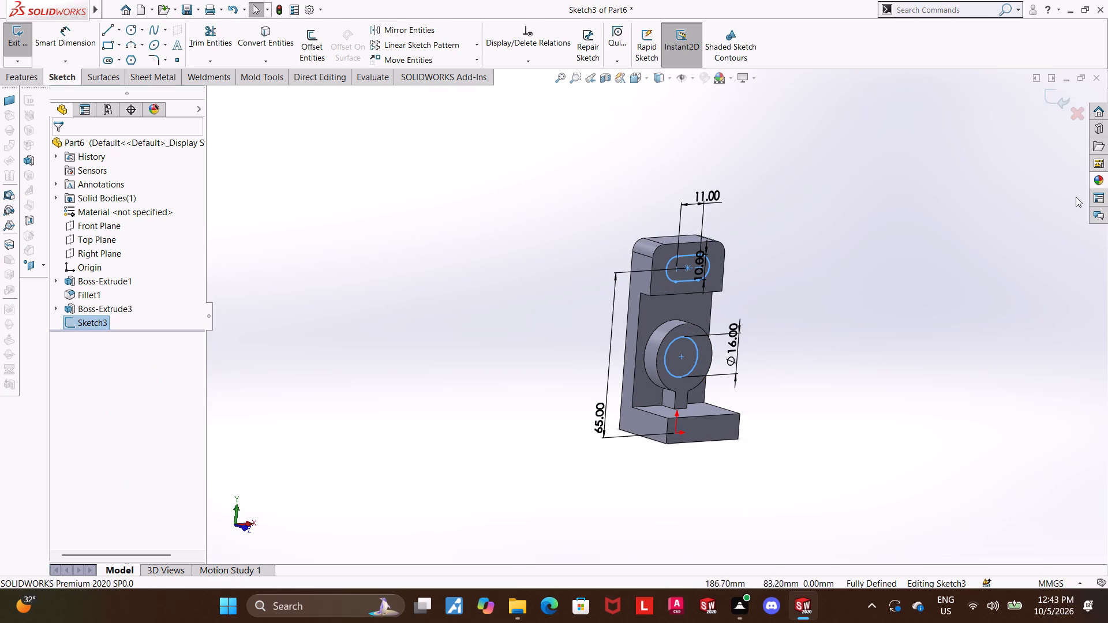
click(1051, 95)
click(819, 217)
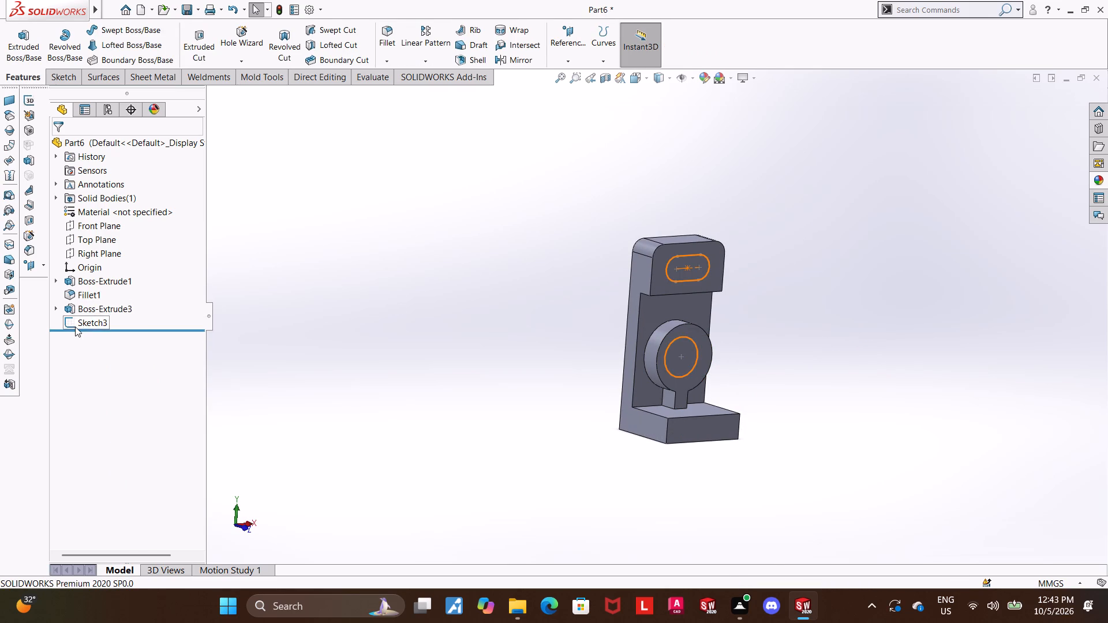
Change the sketch plane of the slot-and-circle sketch to the front face of the keyhole-shaped boss.
right_click(75, 326)
click(100, 290)
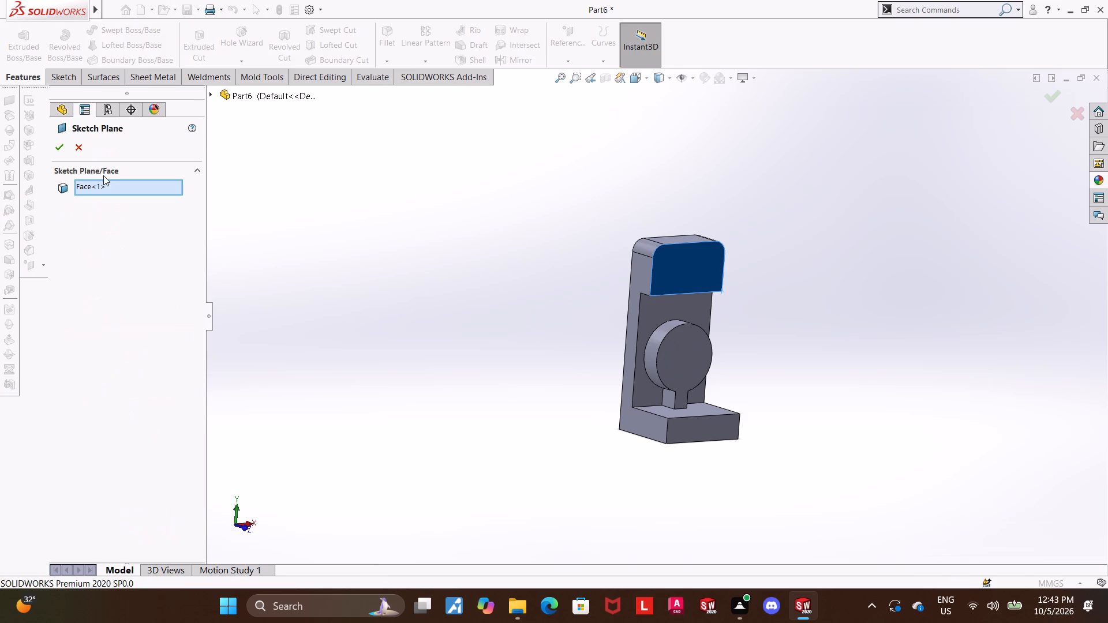
click(211, 93)
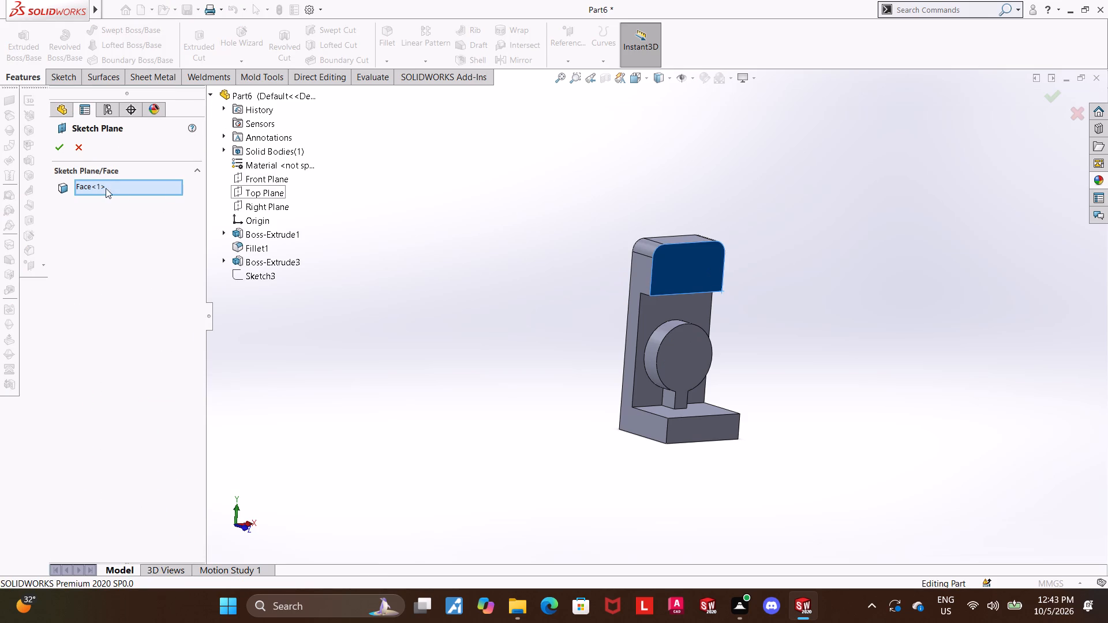
right_click(106, 185)
click(133, 204)
click(677, 345)
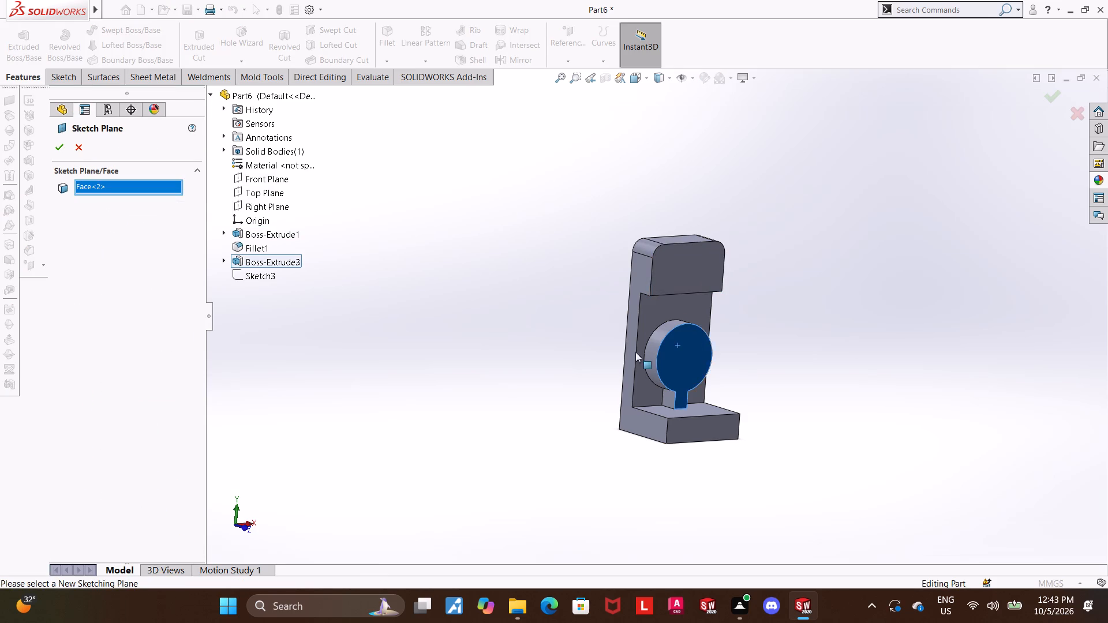
middle_drag(933, 309, 1004, 295)
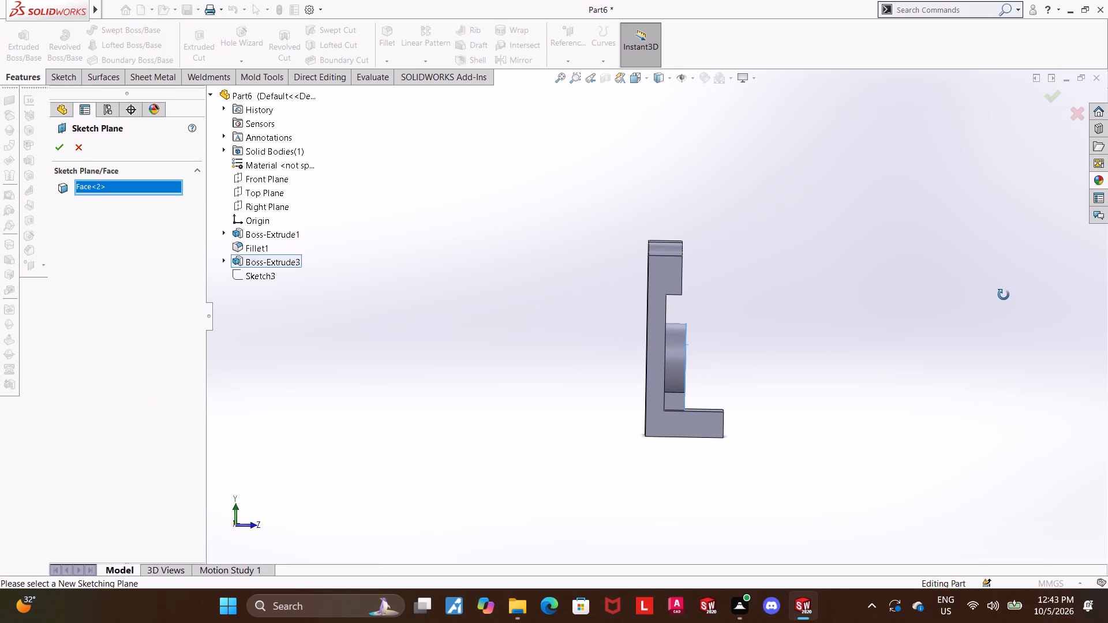
middle_drag(1004, 295, 1002, 292)
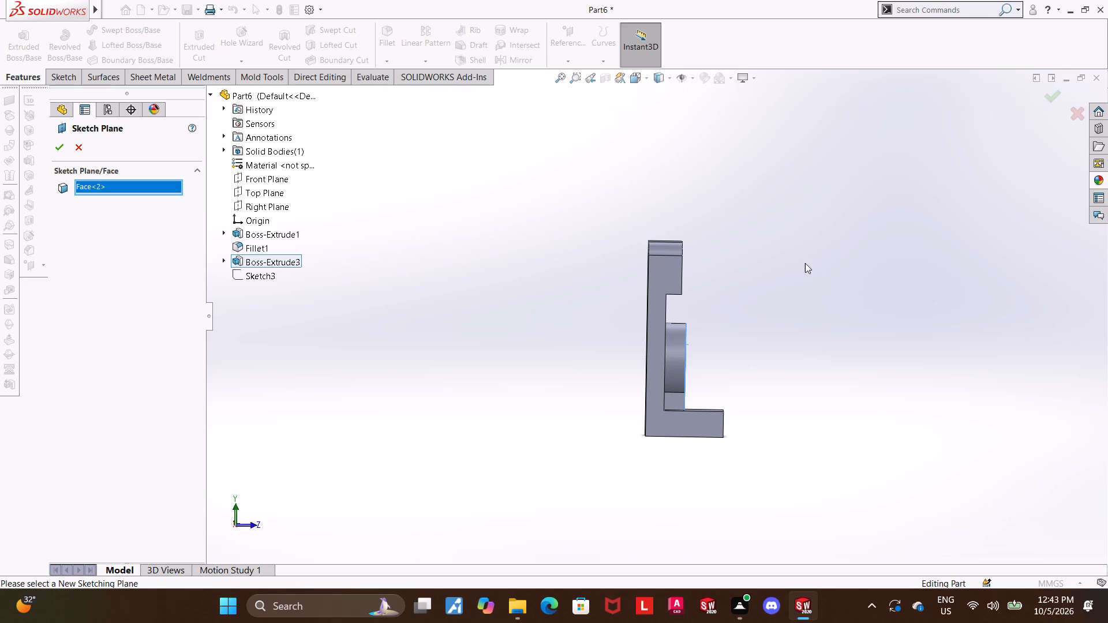
middle_drag(530, 302, 481, 314)
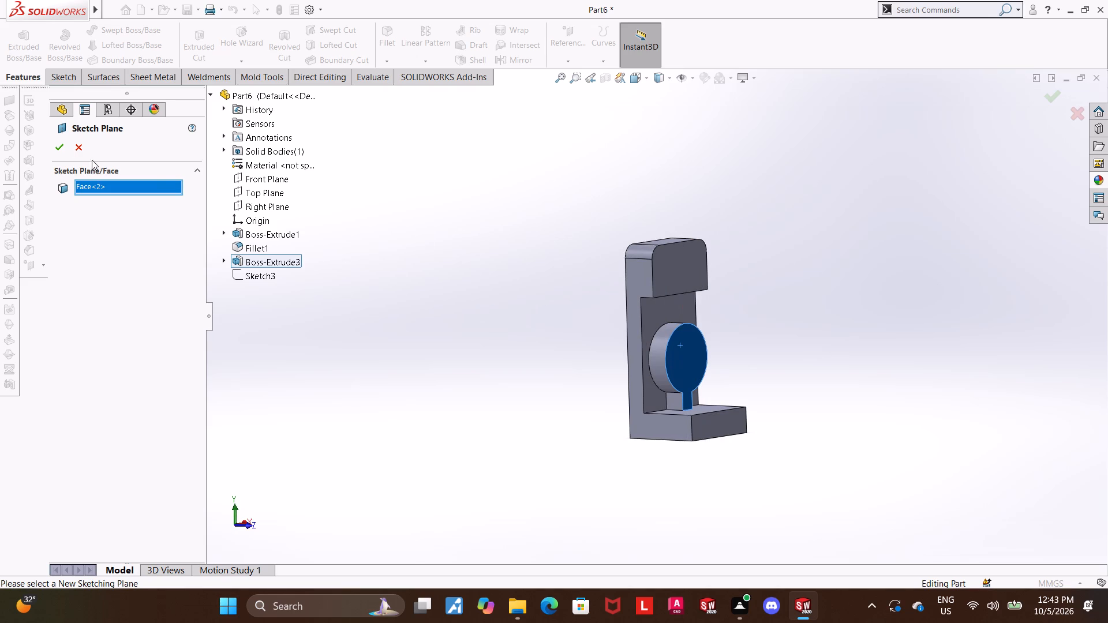
click(59, 145)
click(885, 325)
middle_drag(858, 320, 807, 357)
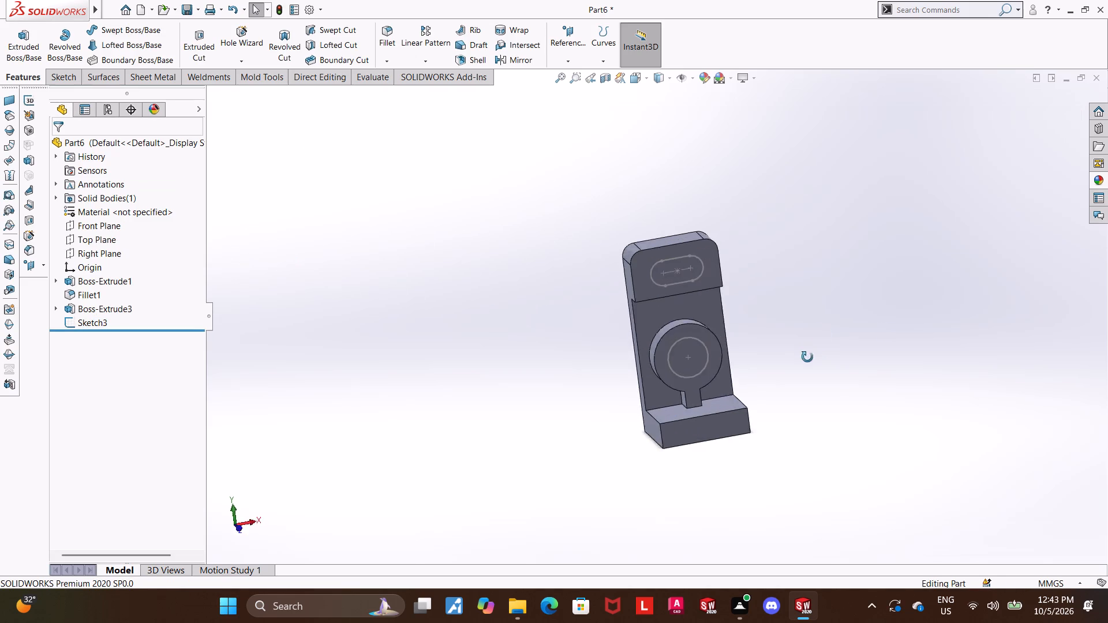
middle_drag(807, 357, 840, 325)
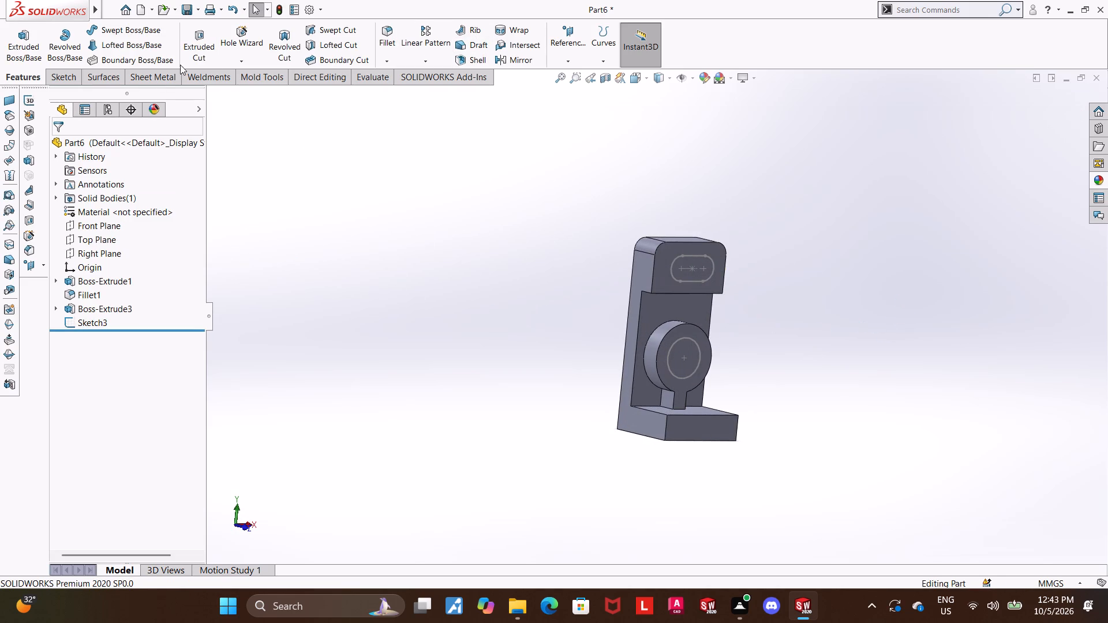
Extruded Cut the slot-and-circle sketch with the Up To Surface end condition, ending at the bracket's back face.
click(194, 43)
middle_drag(445, 178, 499, 196)
scroll(479, 187, up, 1)
middle_drag(477, 187, 515, 197)
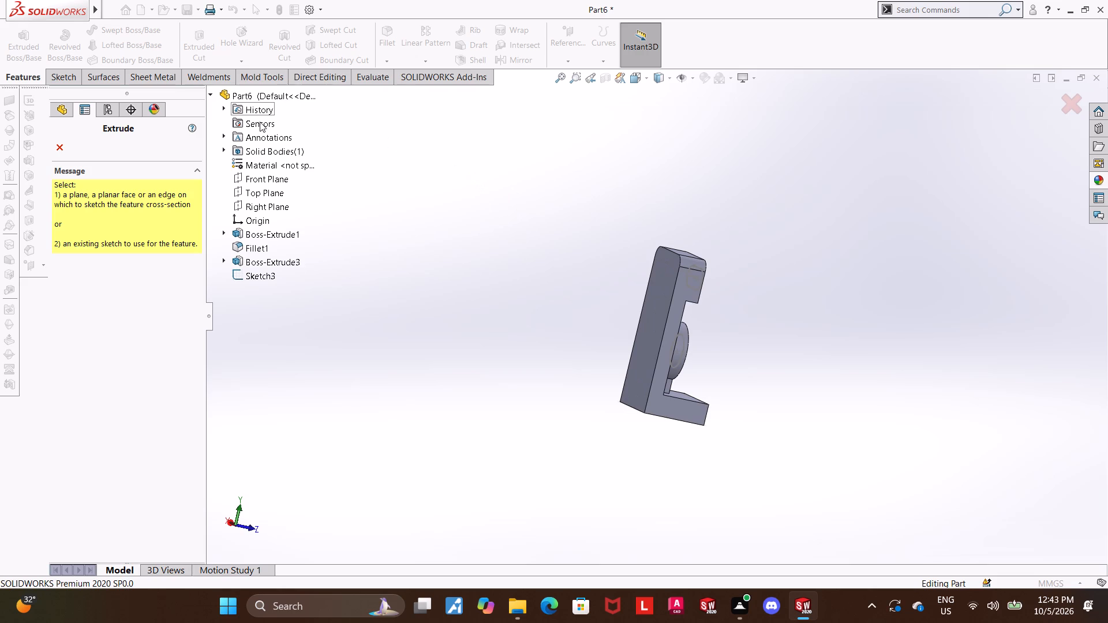
click(248, 272)
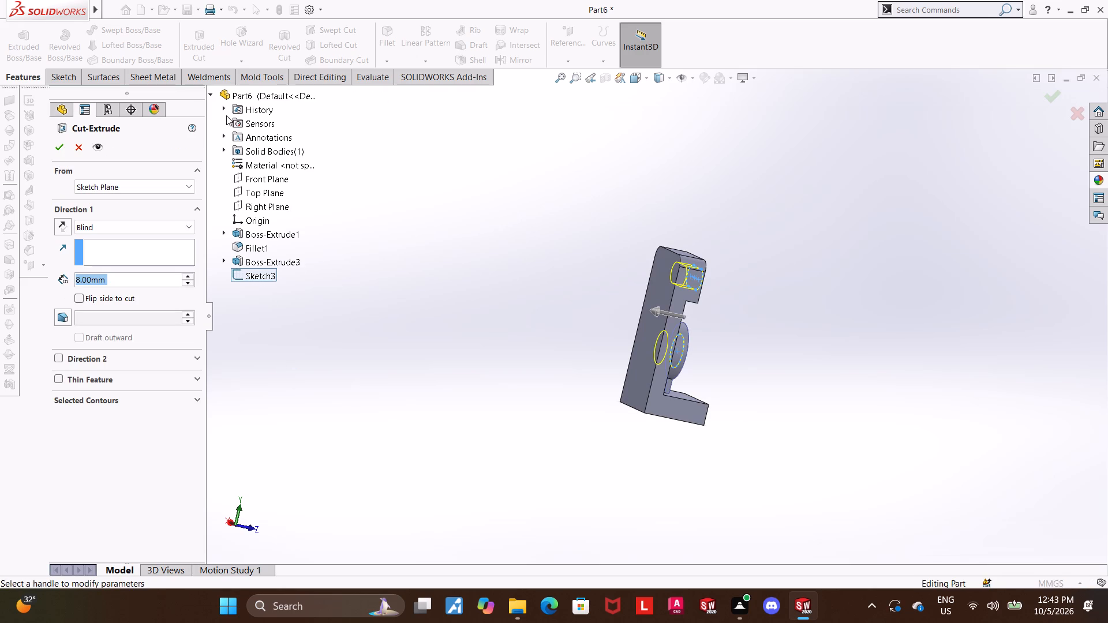
click(97, 227)
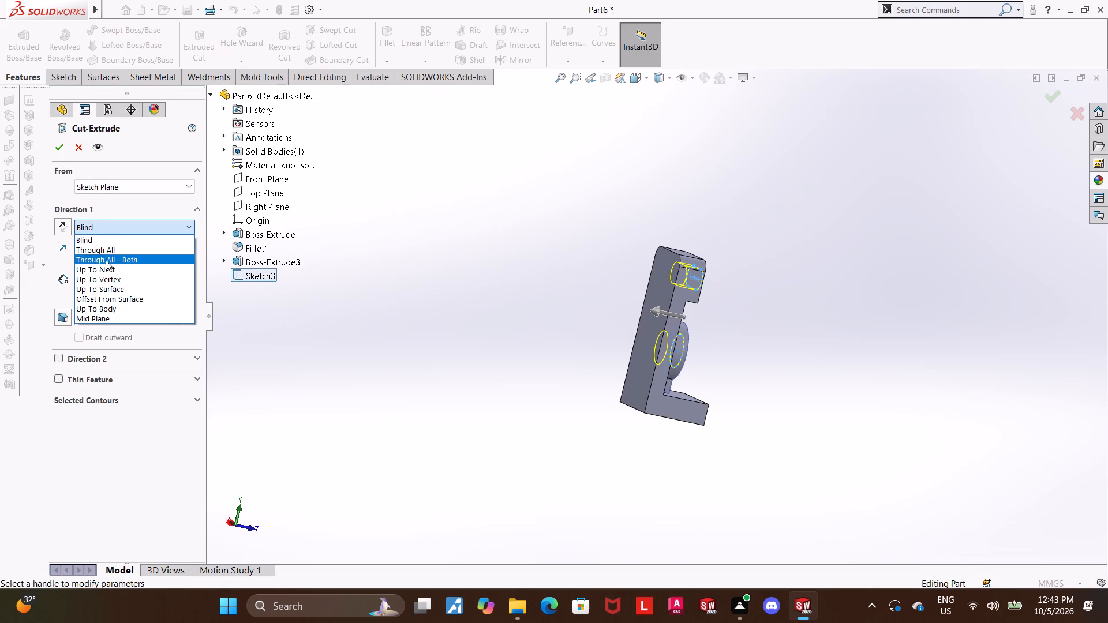
click(110, 287)
middle_drag(444, 304, 523, 344)
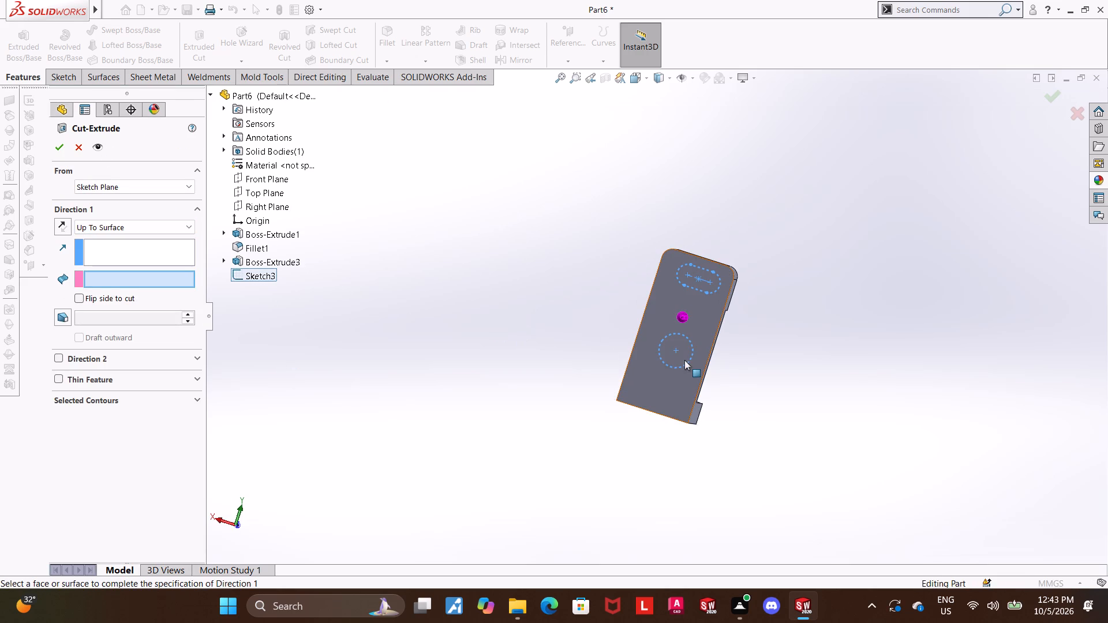
click(684, 360)
middle_drag(916, 314, 849, 313)
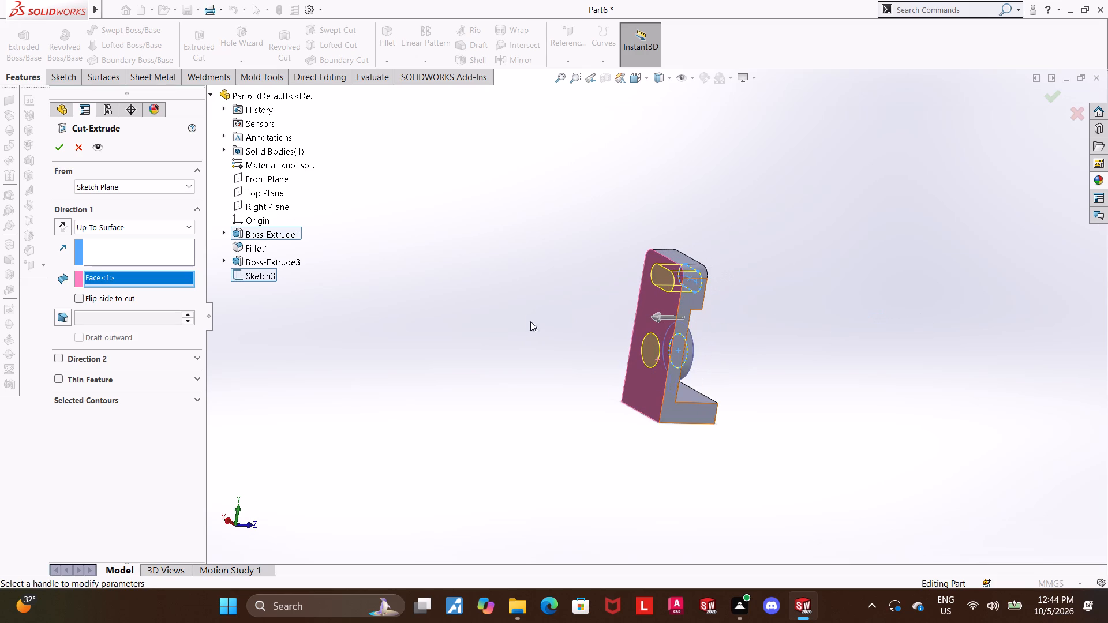
middle_drag(758, 305, 722, 299)
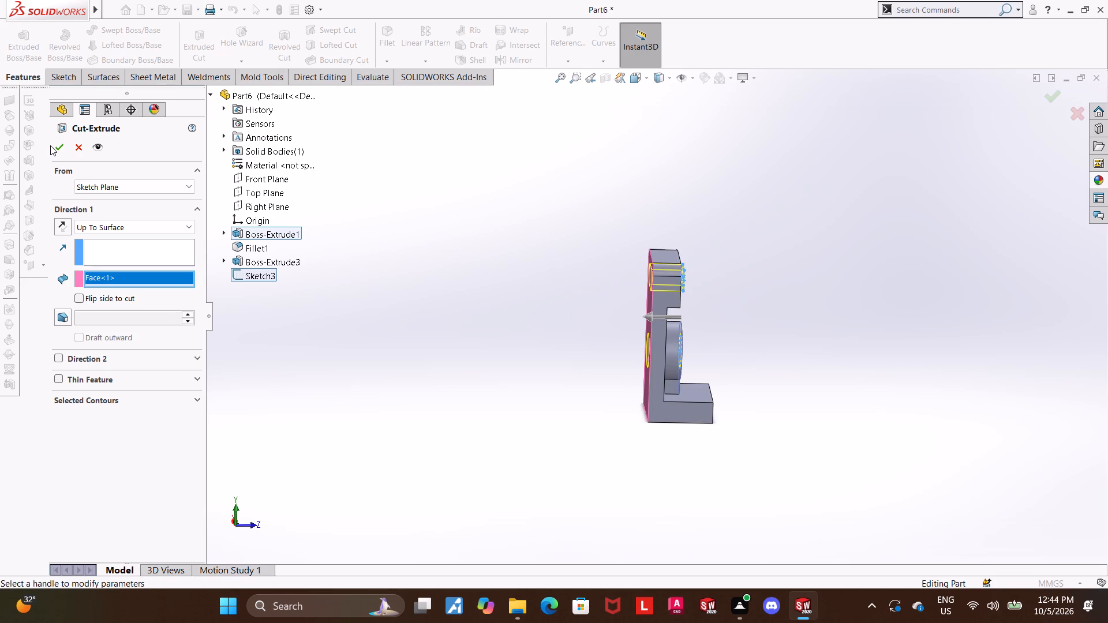
click(51, 147)
click(823, 315)
Examine the slot and boss-hole cuts in the bracket from several angles.
middle_drag(796, 311, 679, 380)
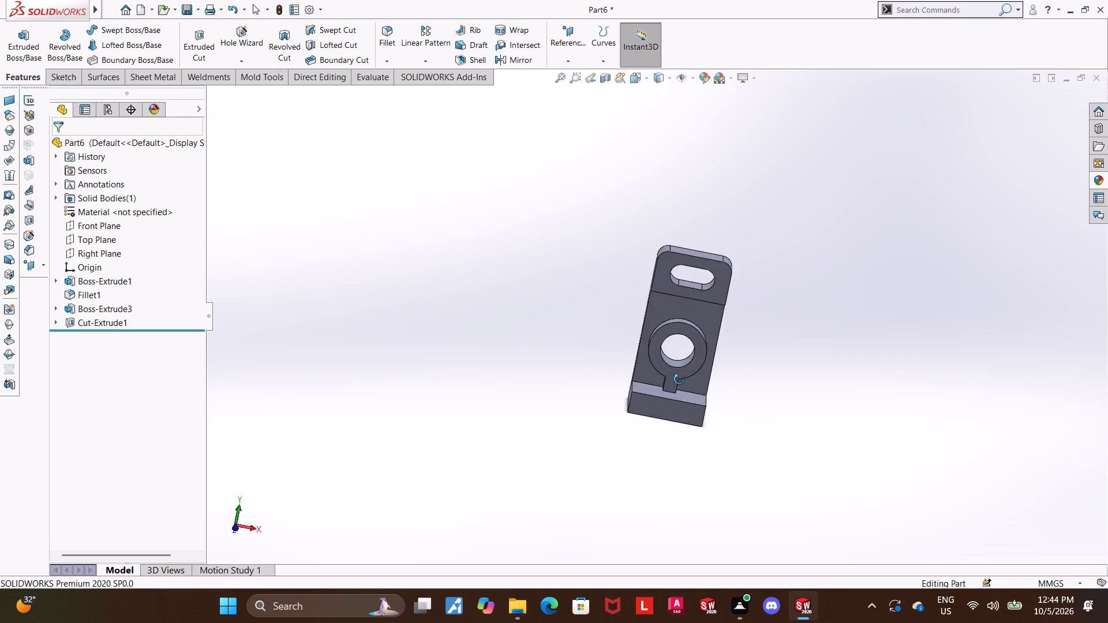
middle_drag(679, 380, 744, 395)
scroll(745, 341, down, 2)
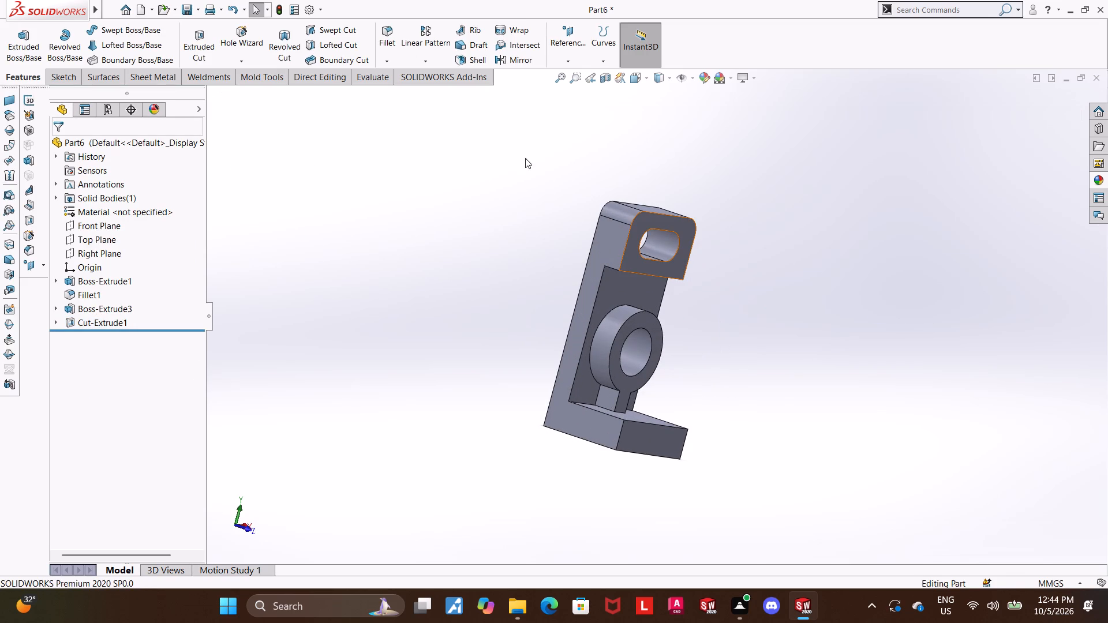
scroll(642, 230, down, 1)
scroll(705, 298, up, 3)
middle_drag(706, 381, 731, 385)
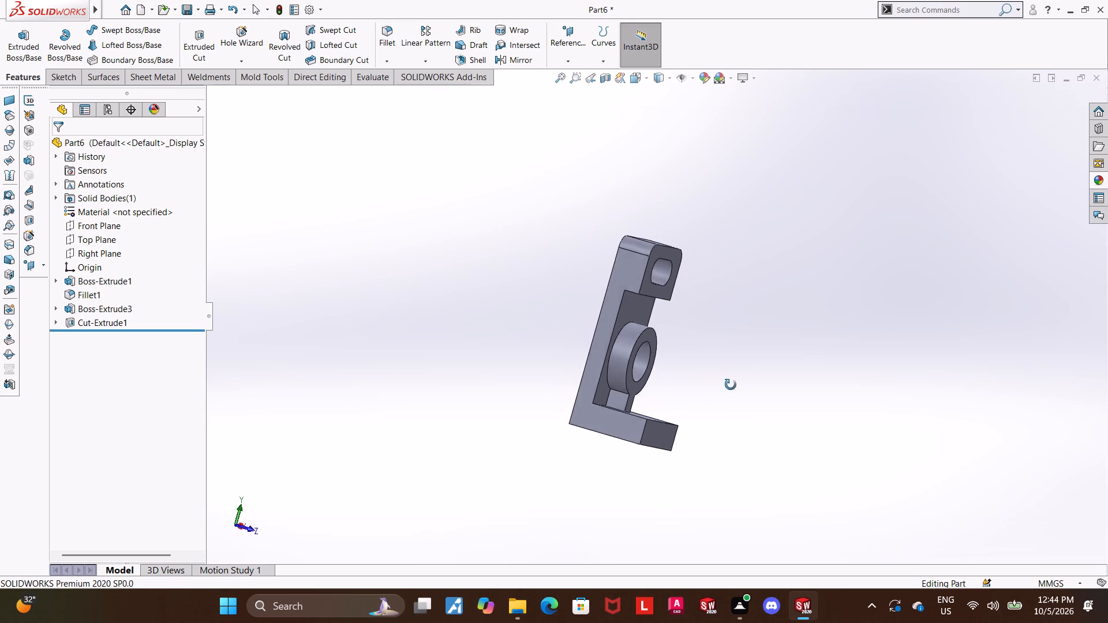
middle_drag(731, 385, 639, 516)
scroll(849, 448, down, 2)
middle_drag(782, 433, 804, 408)
scroll(804, 407, up, 1)
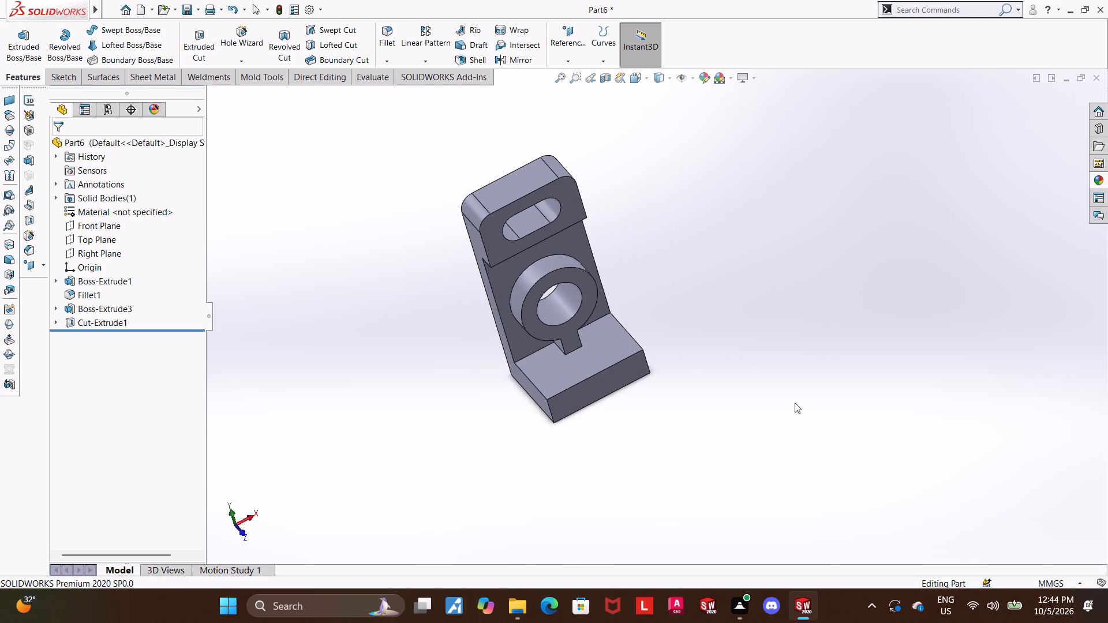
Start a new sketch on the upper face of the bracket's base foot.
scroll(739, 389, down, 1)
click(571, 339)
click(625, 311)
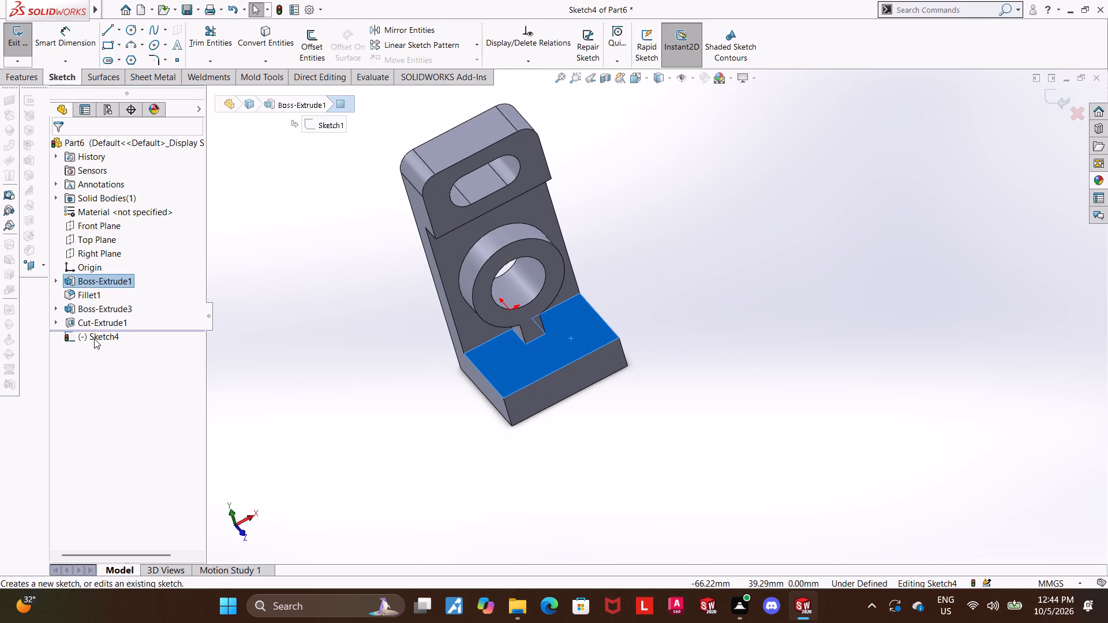
click(114, 334)
click(138, 320)
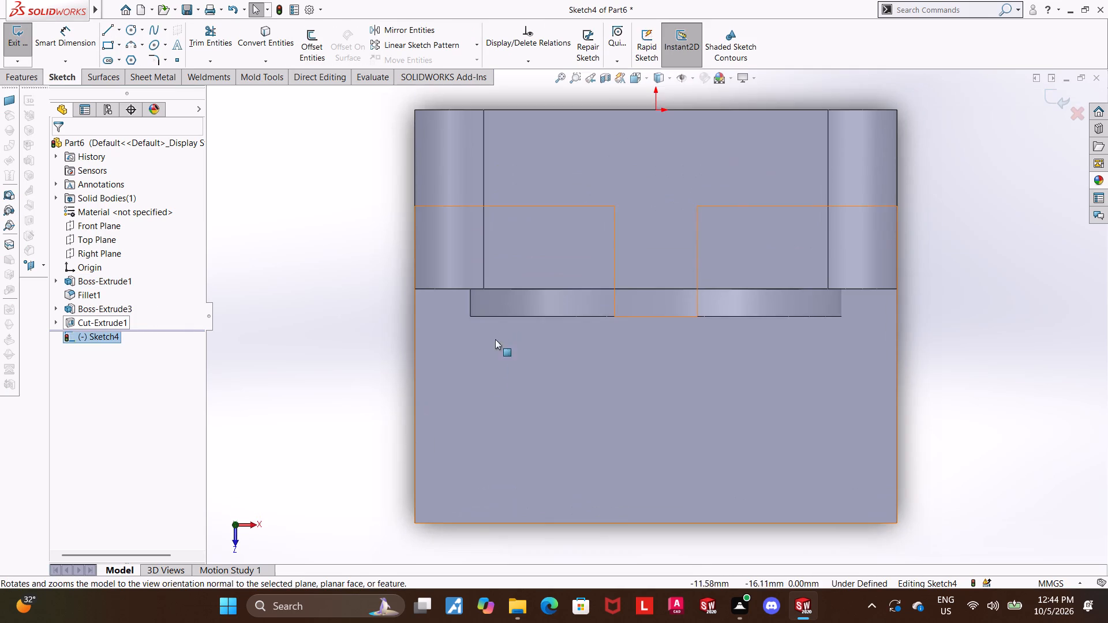
scroll(489, 404, up, 3)
scroll(775, 404, up, 2)
click(852, 389)
scroll(844, 373, down, 1)
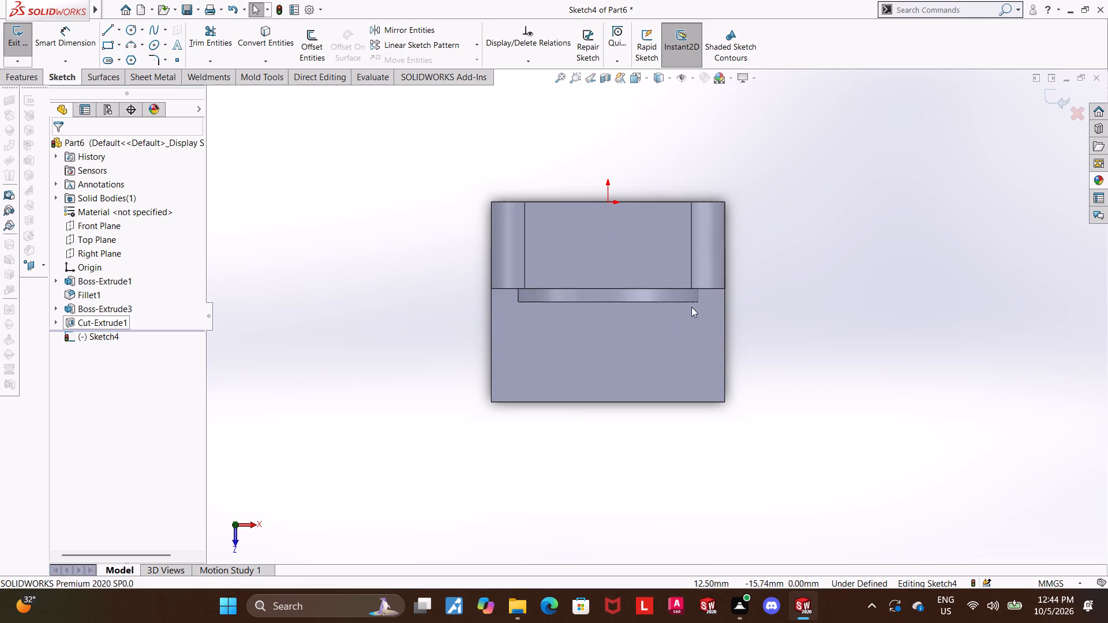
Sketch a circle of about 4.8 mm radius near the left side of the base foot's upper face.
click(133, 35)
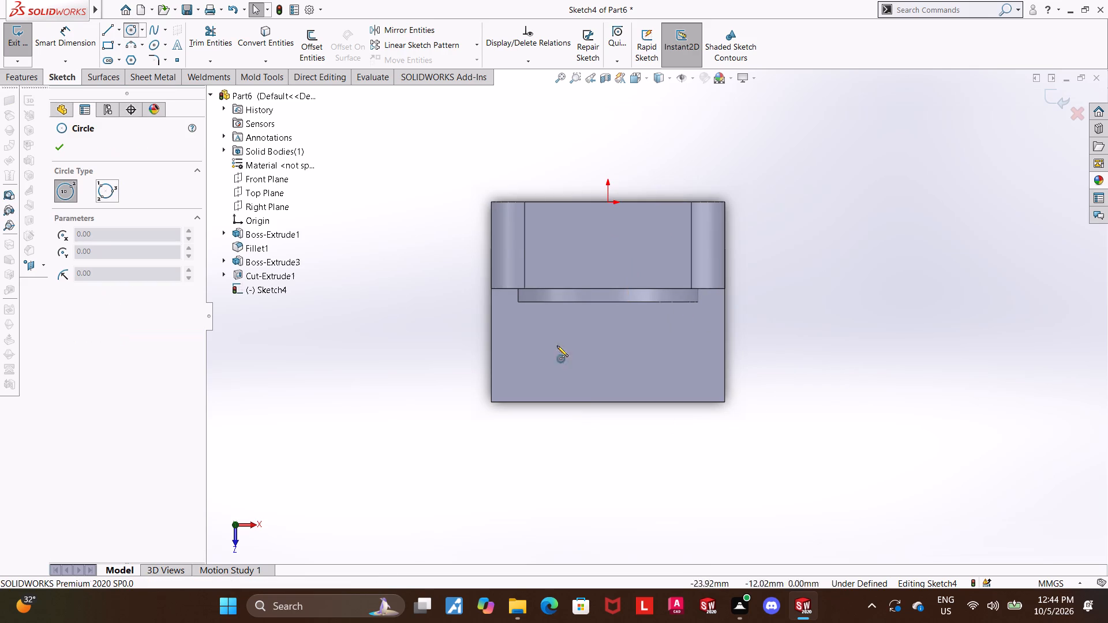
click(534, 358)
click(561, 341)
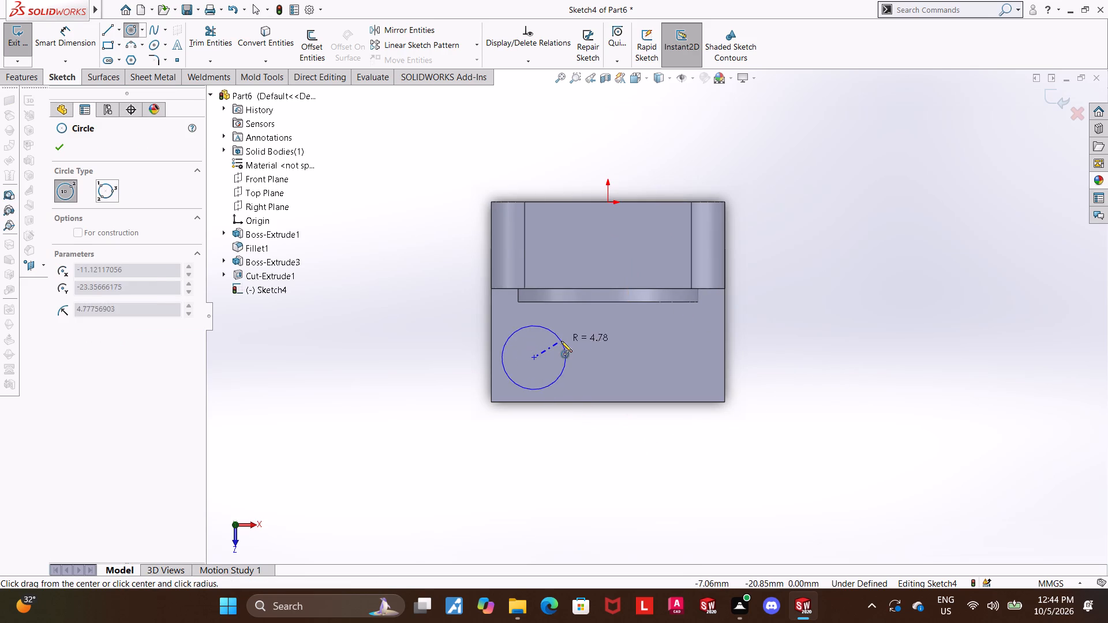
key(Escape)
key(Escape)
Draw a vertical centerline about 10 mm long from the origin towards the front of the foot.
click(121, 32)
click(125, 62)
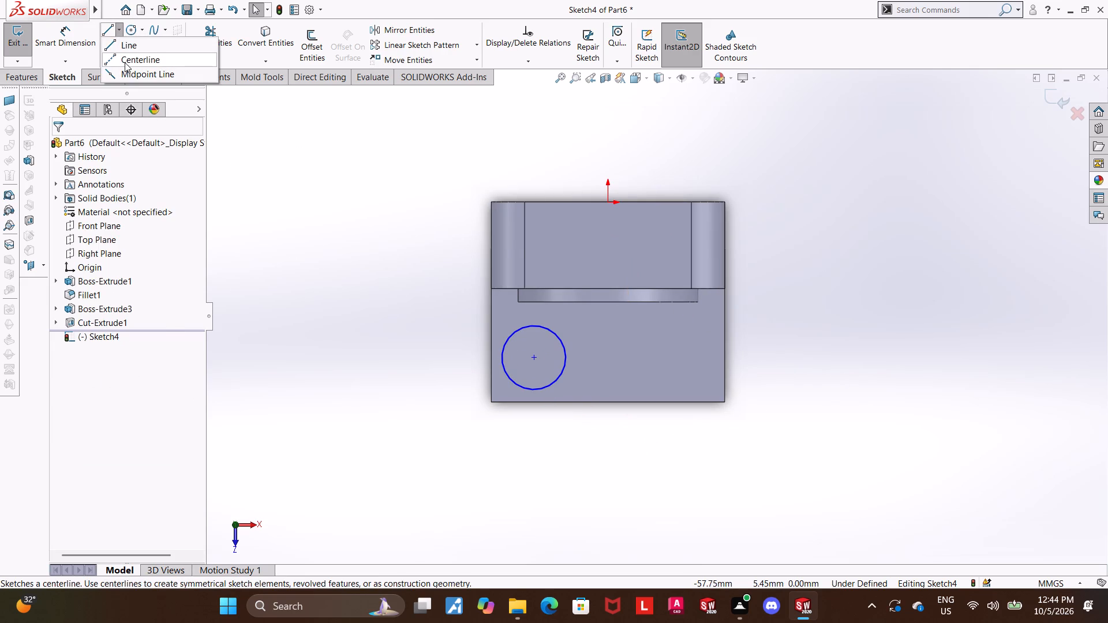
click(608, 204)
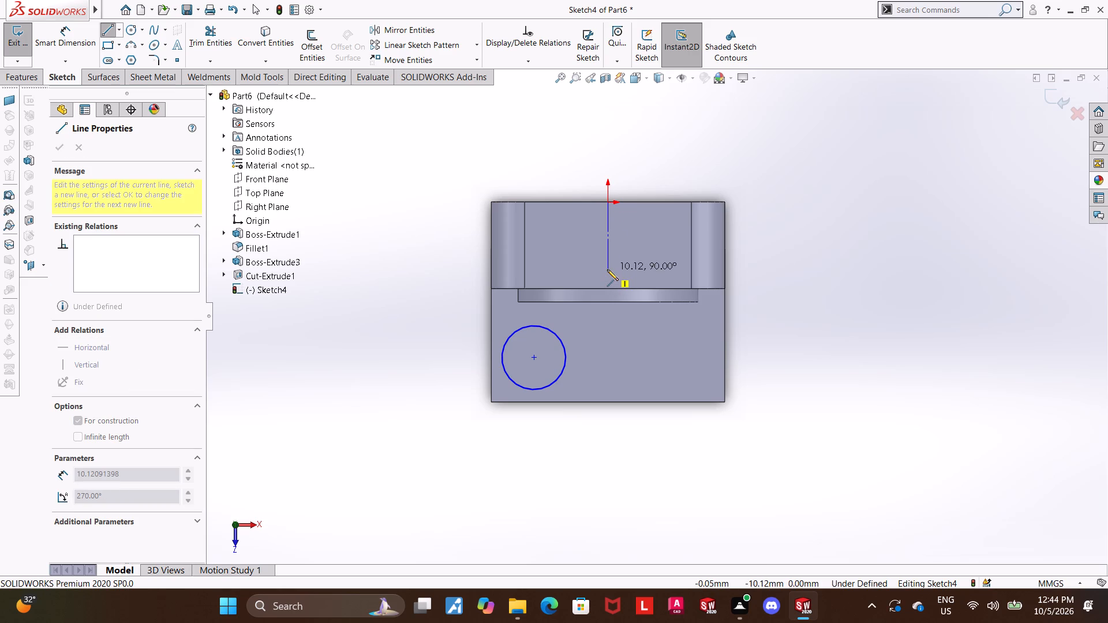
click(607, 269)
key(Escape)
key(Escape)
key(Escape)
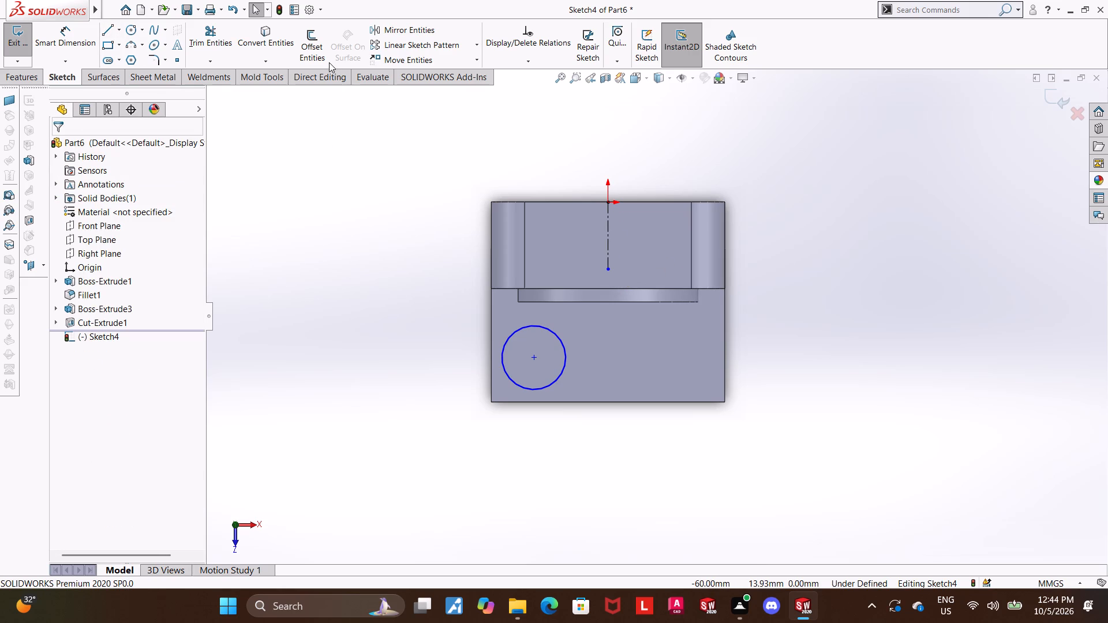
Mirror the circle about the vertical centerline, keeping the original circle.
click(384, 36)
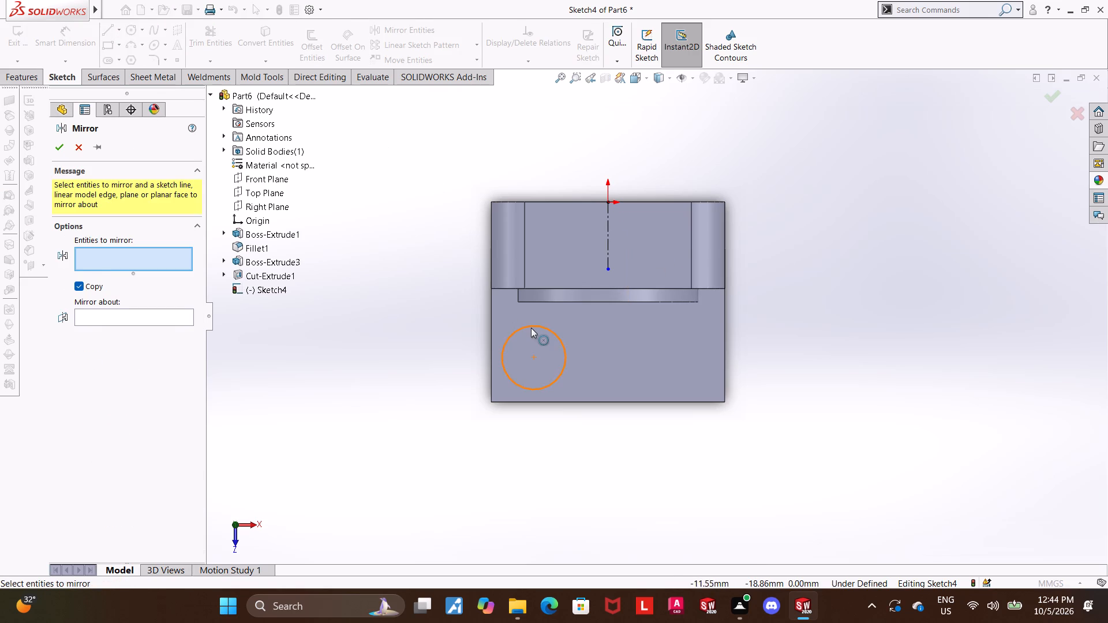
click(531, 328)
click(121, 318)
click(611, 236)
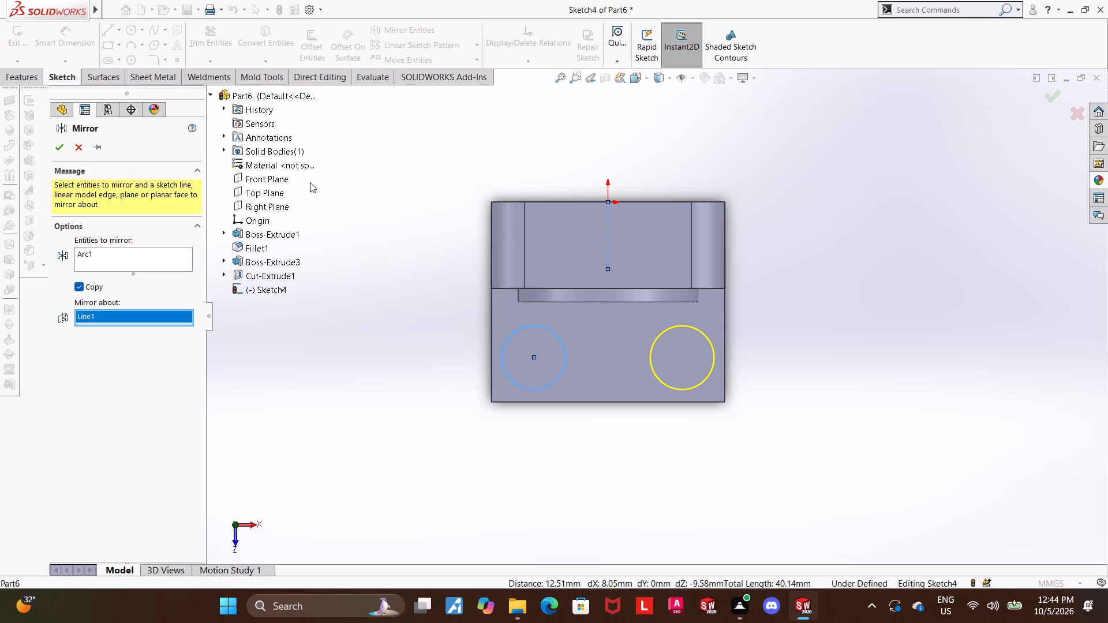
click(62, 145)
key(Escape)
key(Escape)
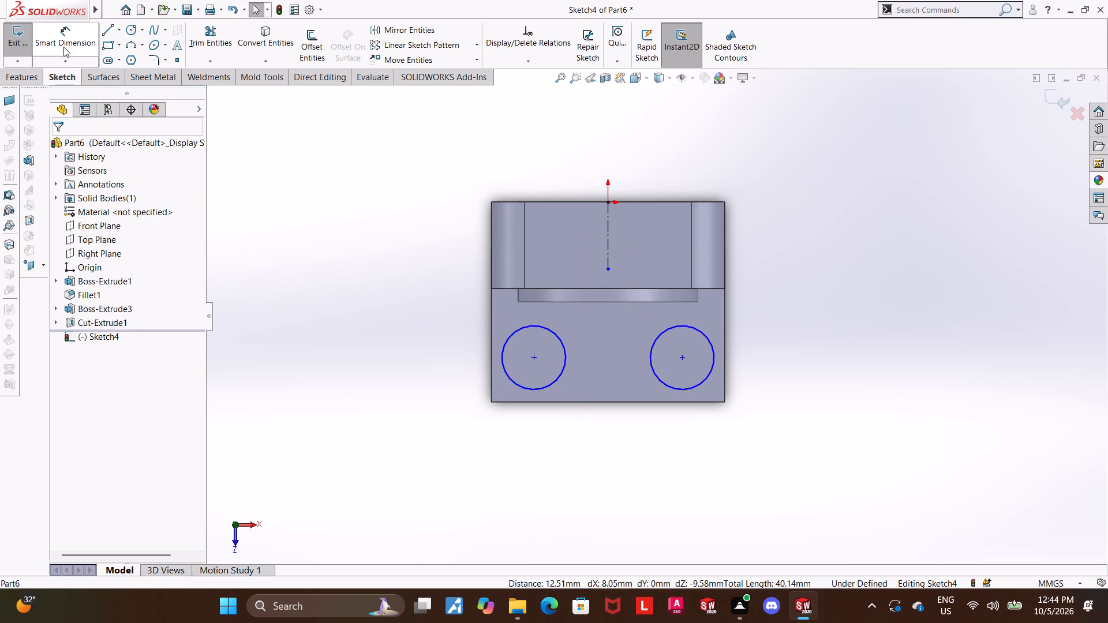
Dimension the left circle's diameter to 10 mm.
click(63, 47)
click(563, 355)
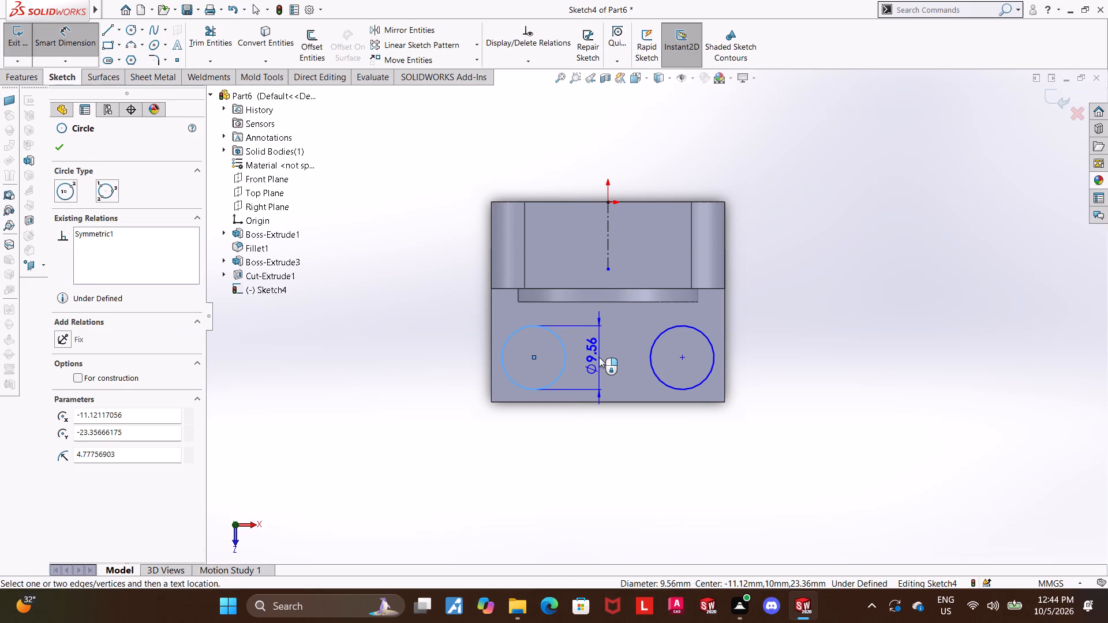
click(464, 332)
text(10)
key(Return)
key(Escape)
key(Escape)
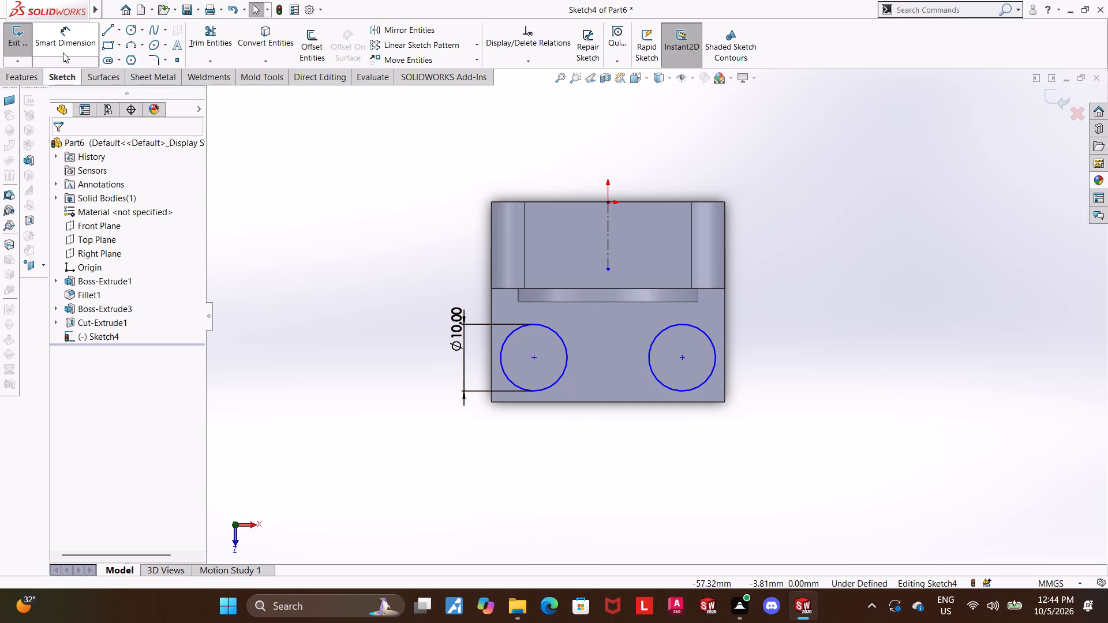
Dimension the left circle's centre to 7 mm from the foot's left edge.
click(63, 48)
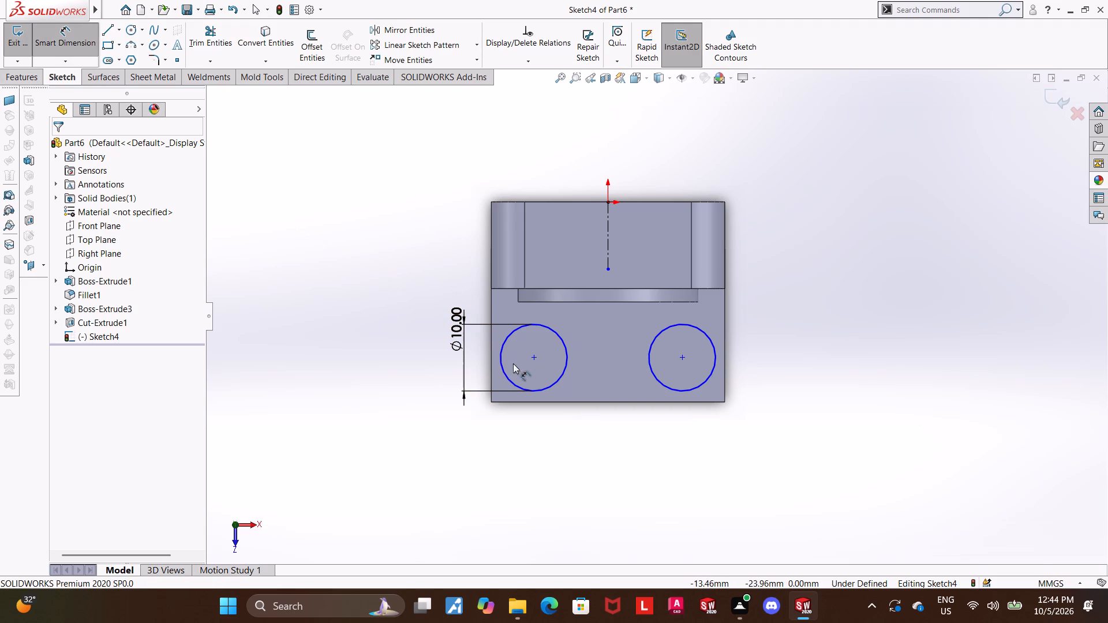
click(533, 358)
click(492, 357)
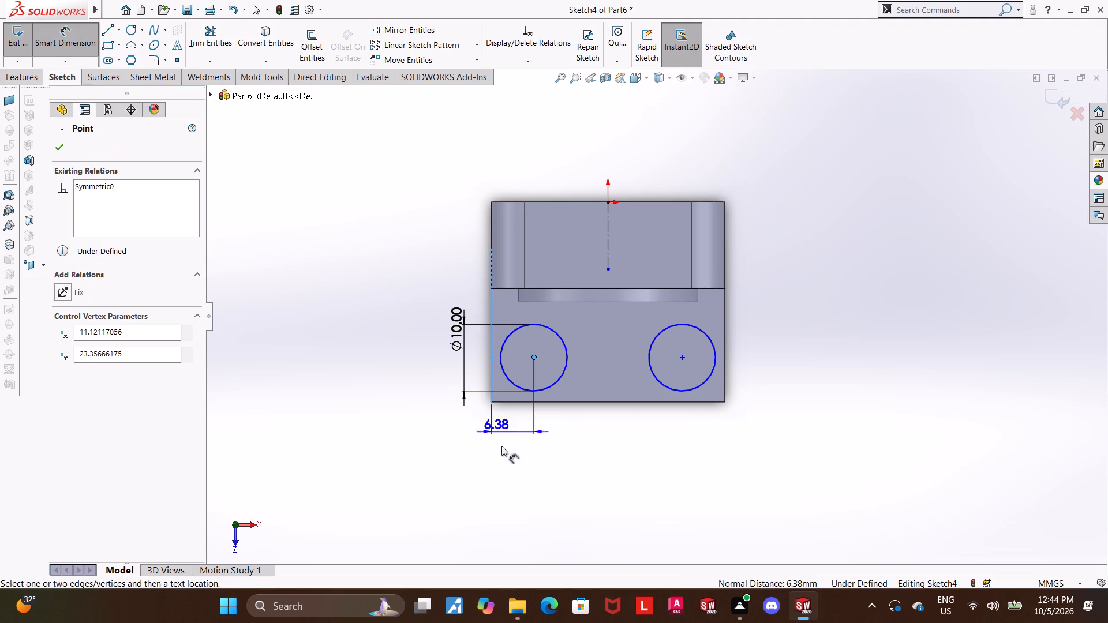
click(510, 458)
key(7)
key(Return)
key(Escape)
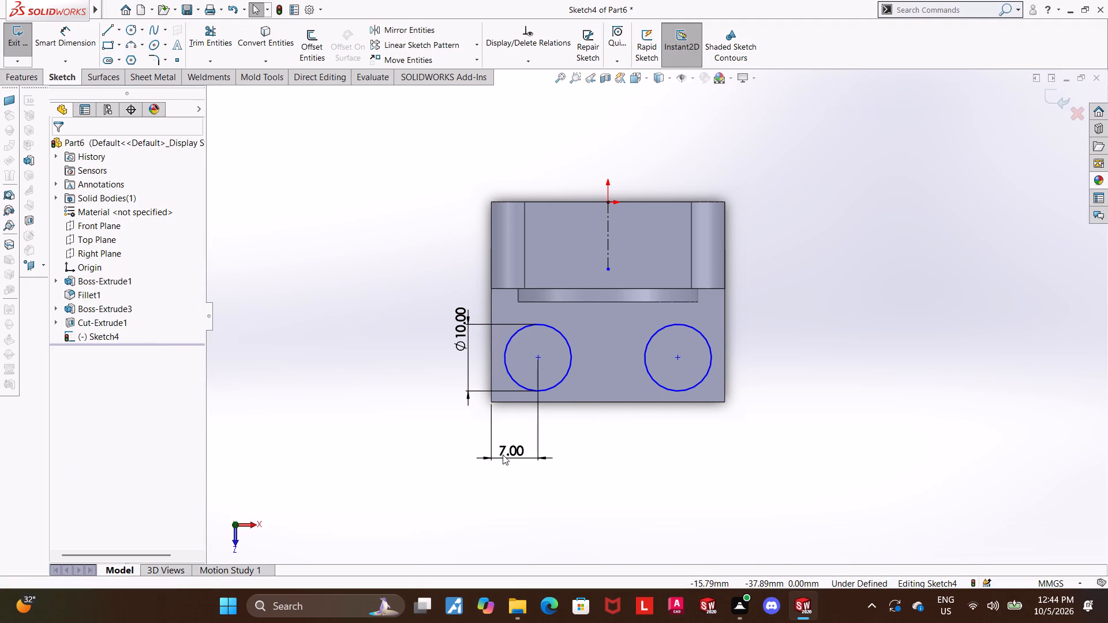
key(Escape)
key(Escape)
Dimension the right circle's centre to 8 mm from the foot's front edge.
click(69, 32)
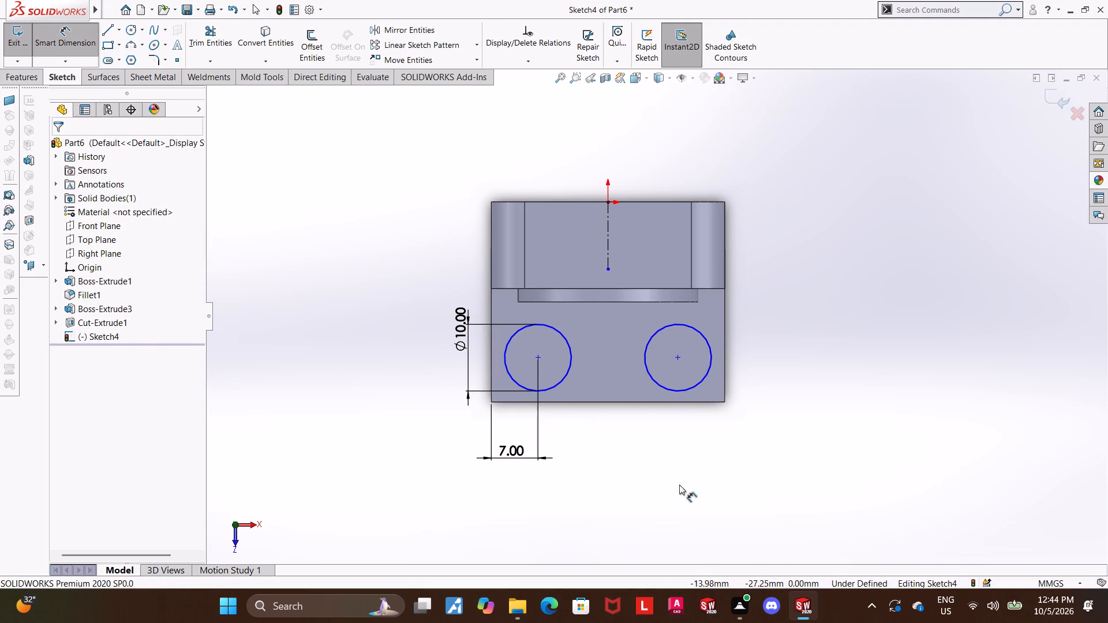
click(681, 358)
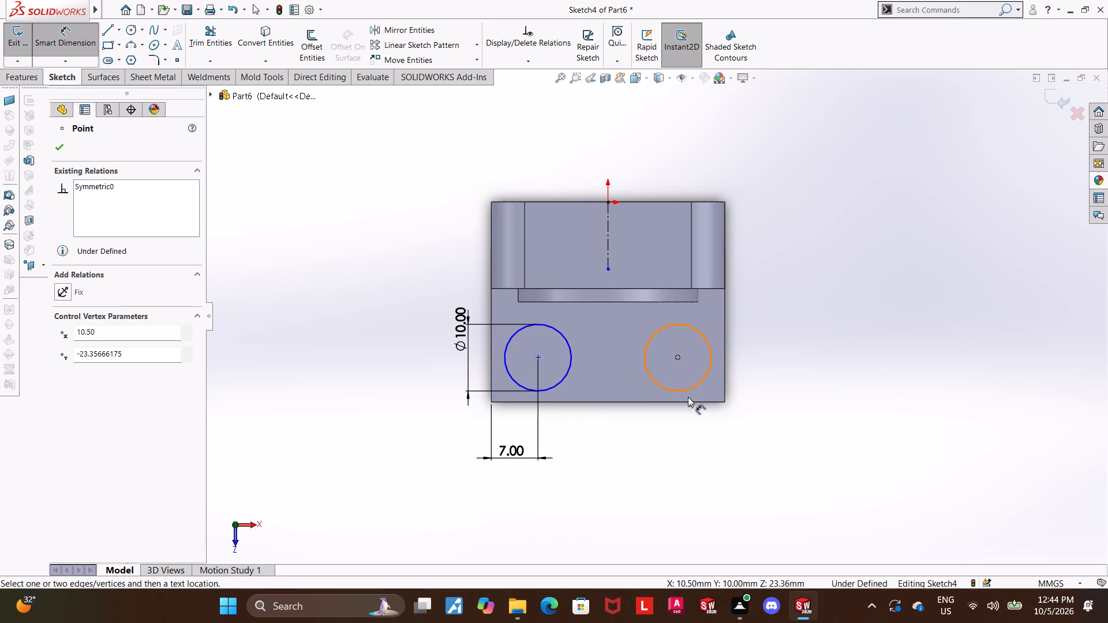
click(691, 401)
click(816, 379)
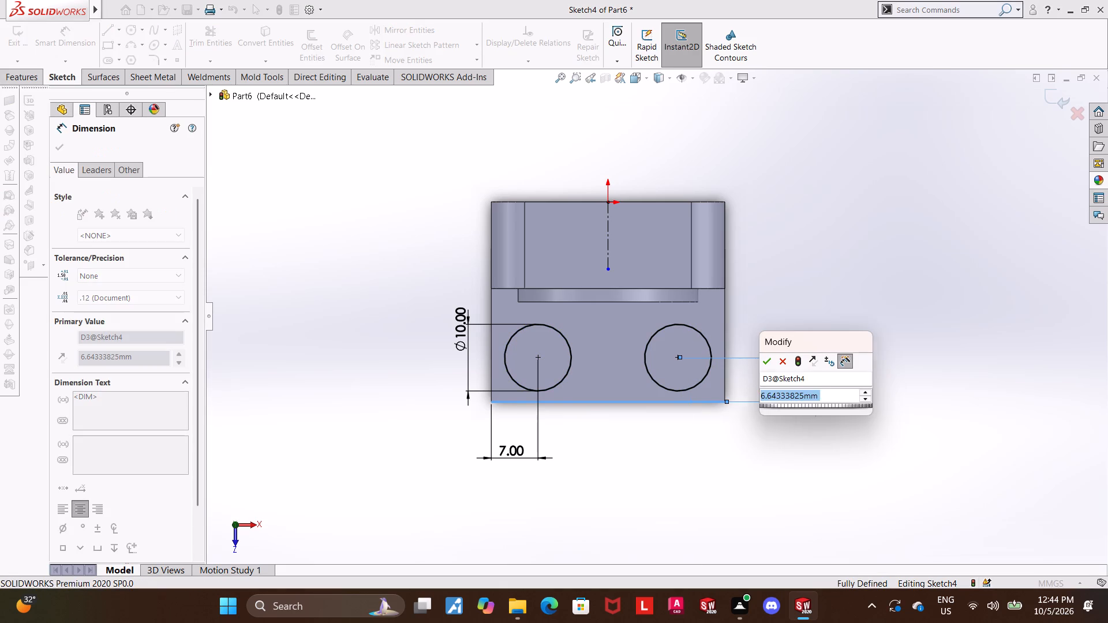
key(8)
key(Return)
key(Escape)
key(Escape)
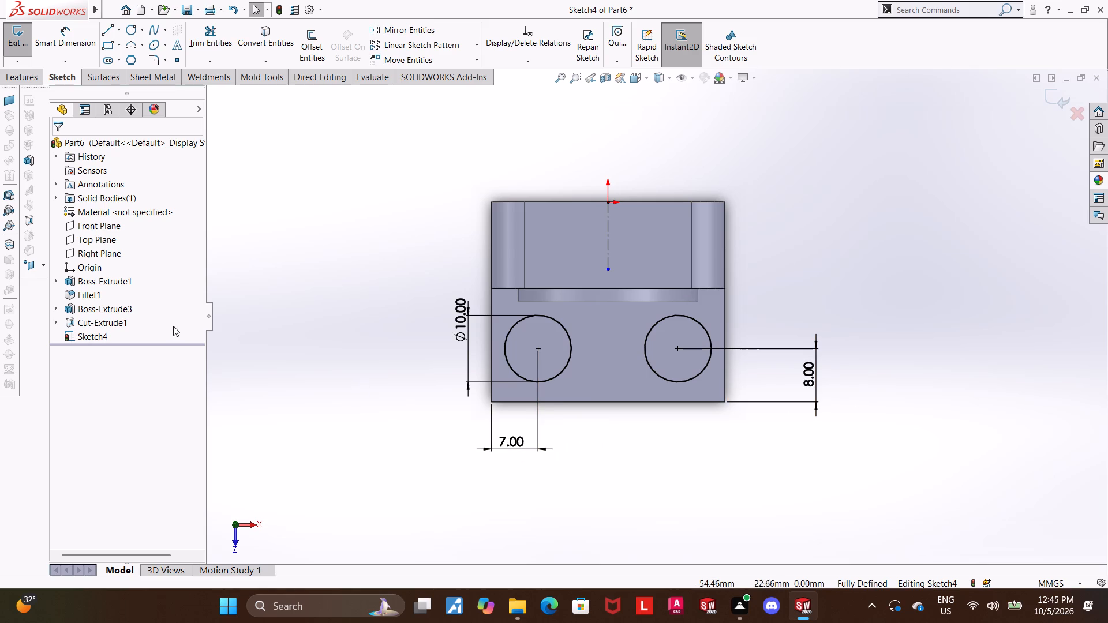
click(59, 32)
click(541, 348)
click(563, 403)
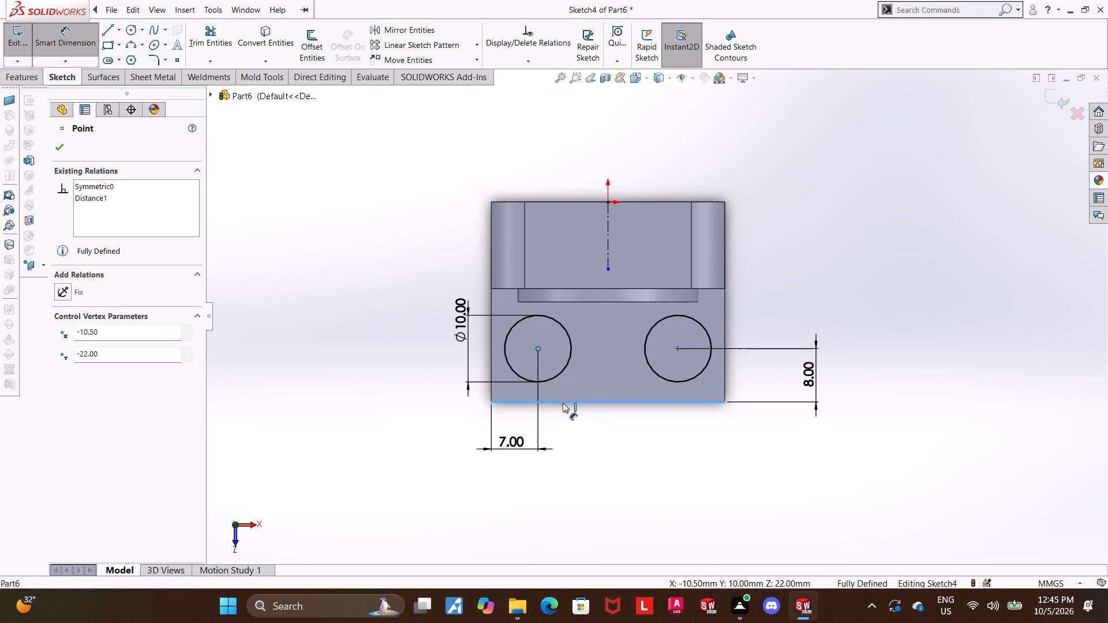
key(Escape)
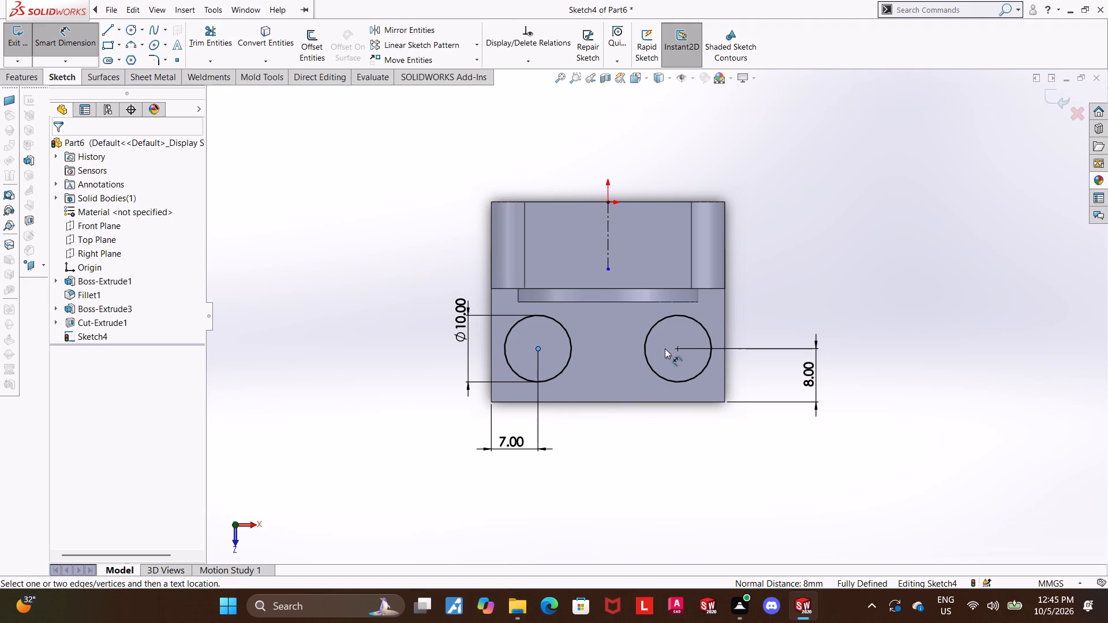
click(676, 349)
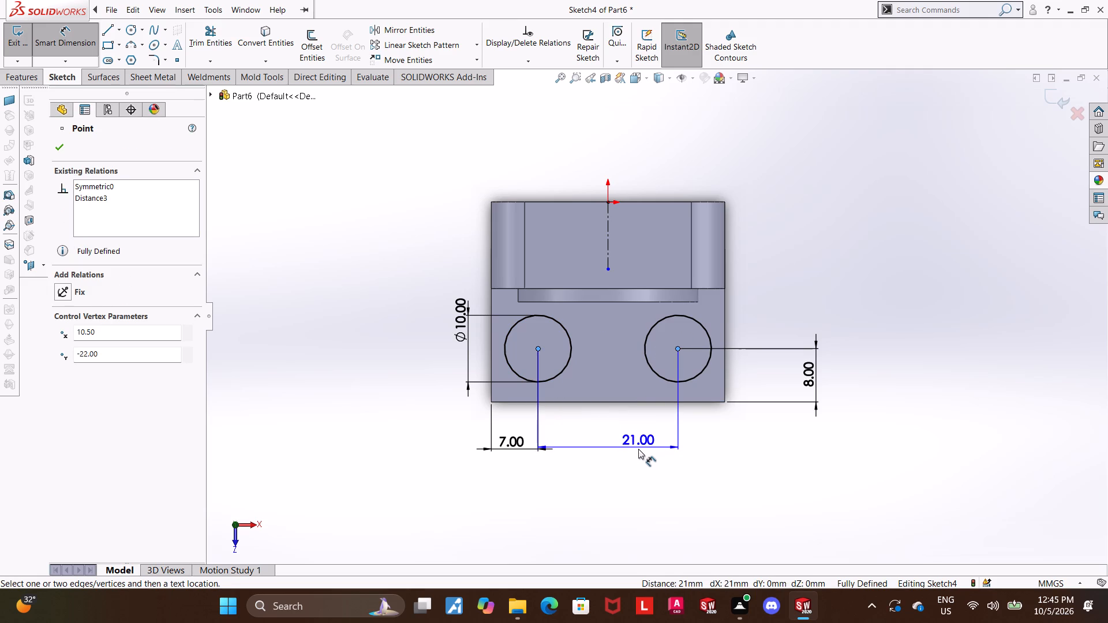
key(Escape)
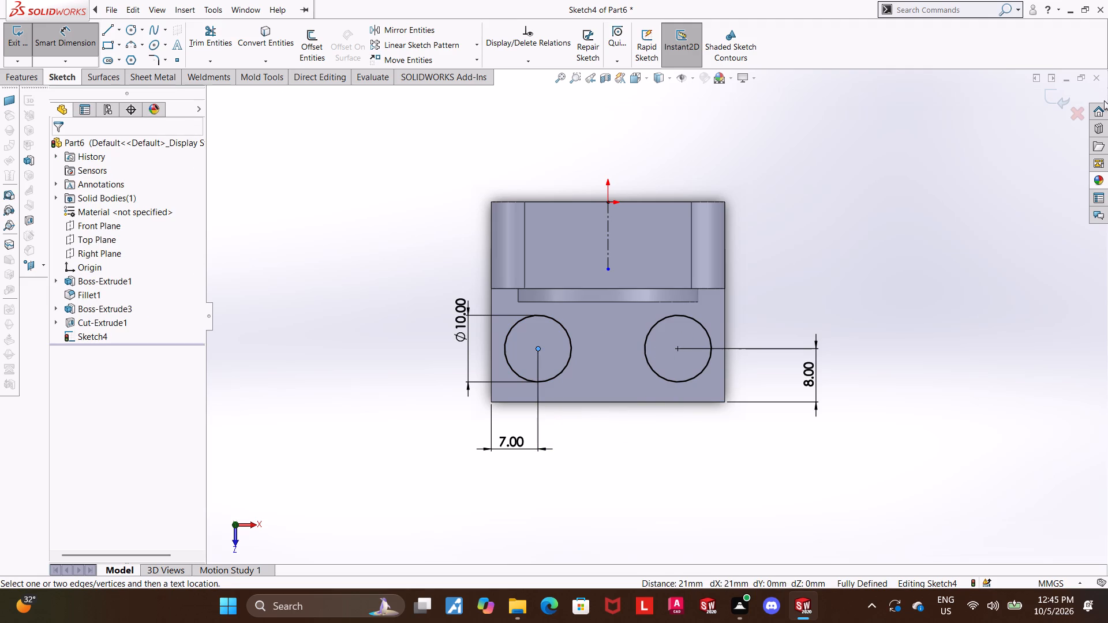
Close the sketch and extrude-cut both circles through the foot, using Up To Surface with the foot's underside as the end face.
click(1065, 100)
click(189, 35)
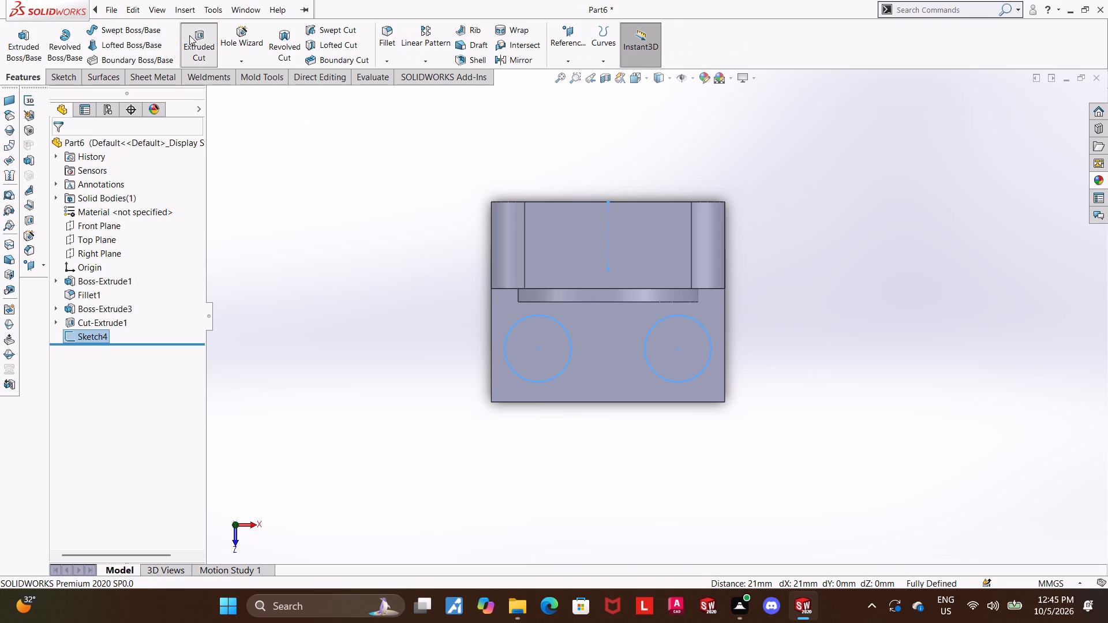
middle_drag(276, 364, 338, 257)
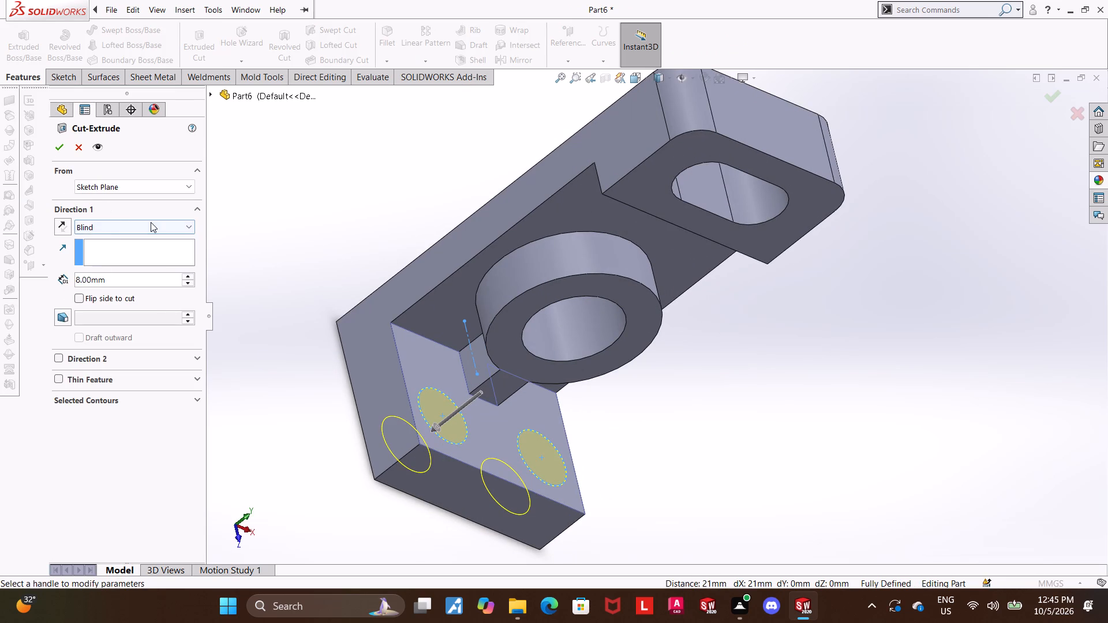
click(151, 222)
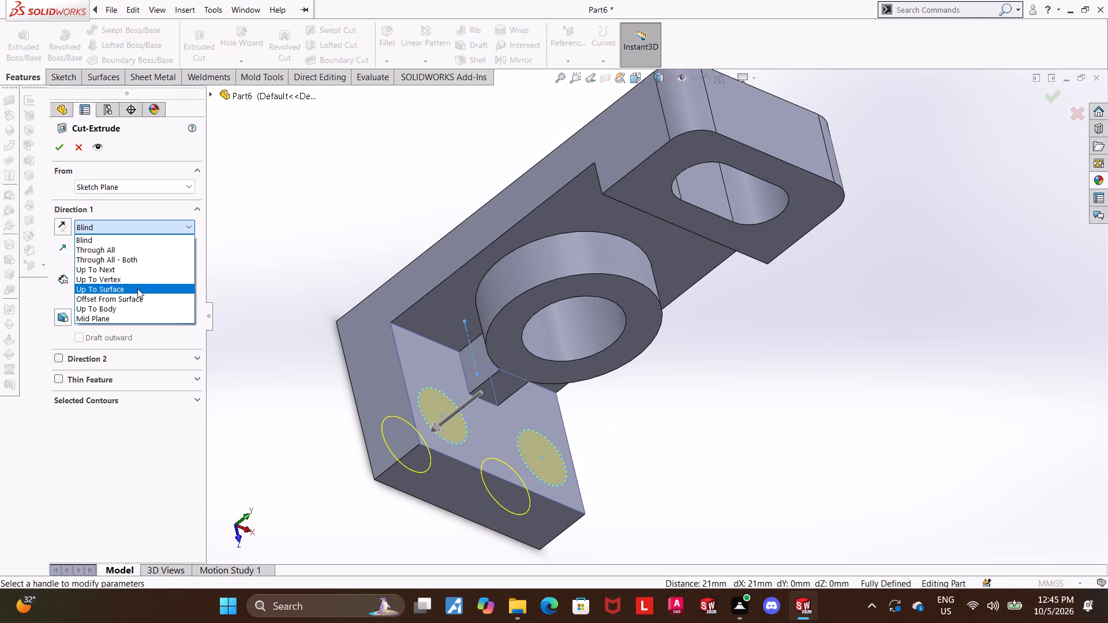
click(137, 288)
middle_drag(266, 388, 358, 258)
click(566, 430)
middle_drag(666, 408, 435, 436)
scroll(660, 410, up, 1)
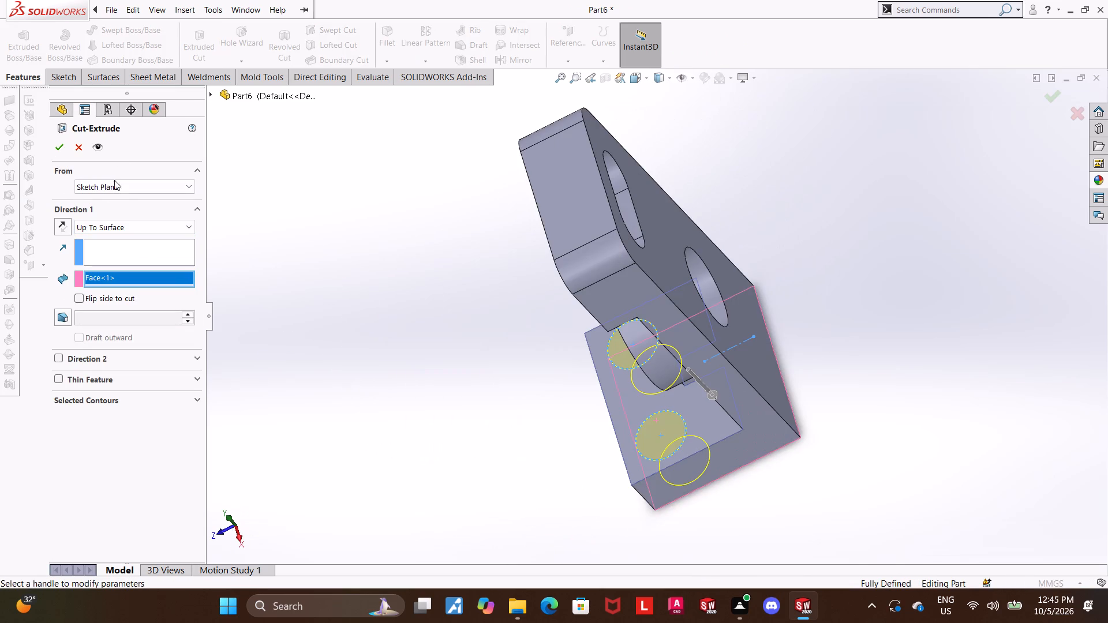
click(50, 145)
click(54, 146)
Inspect the finished bracket and examine the base profile sketch's dimensions in isometric and side views.
scroll(422, 445, up, 3)
middle_drag(698, 400, 788, 275)
click(796, 358)
key(ctrl+7)
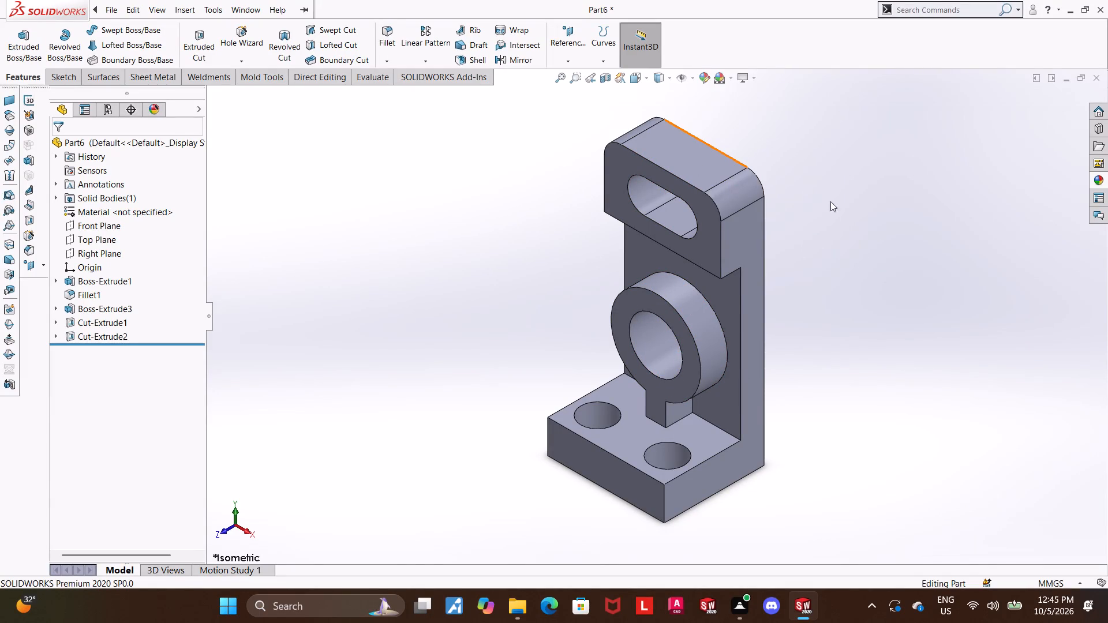
scroll(833, 248, up, 1)
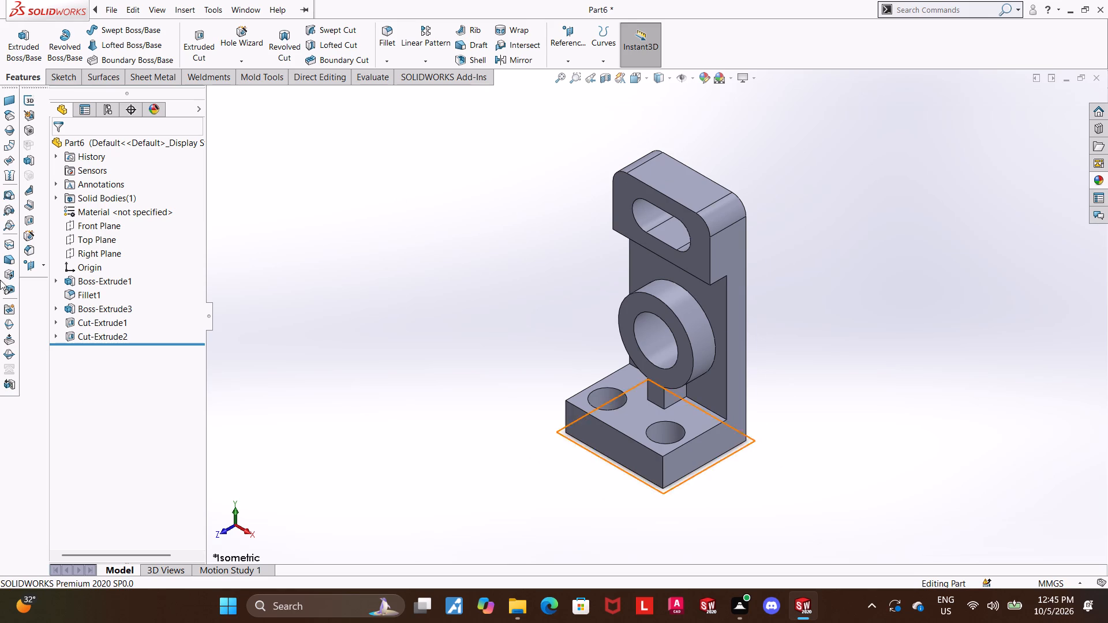
click(57, 279)
click(84, 297)
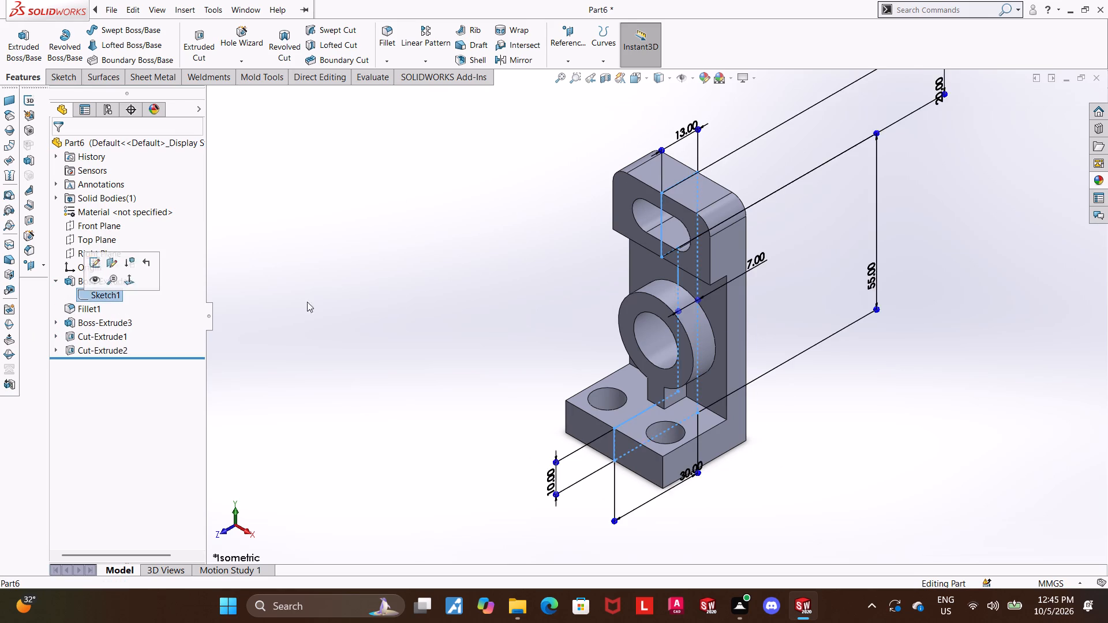
middle_drag(944, 367, 877, 301)
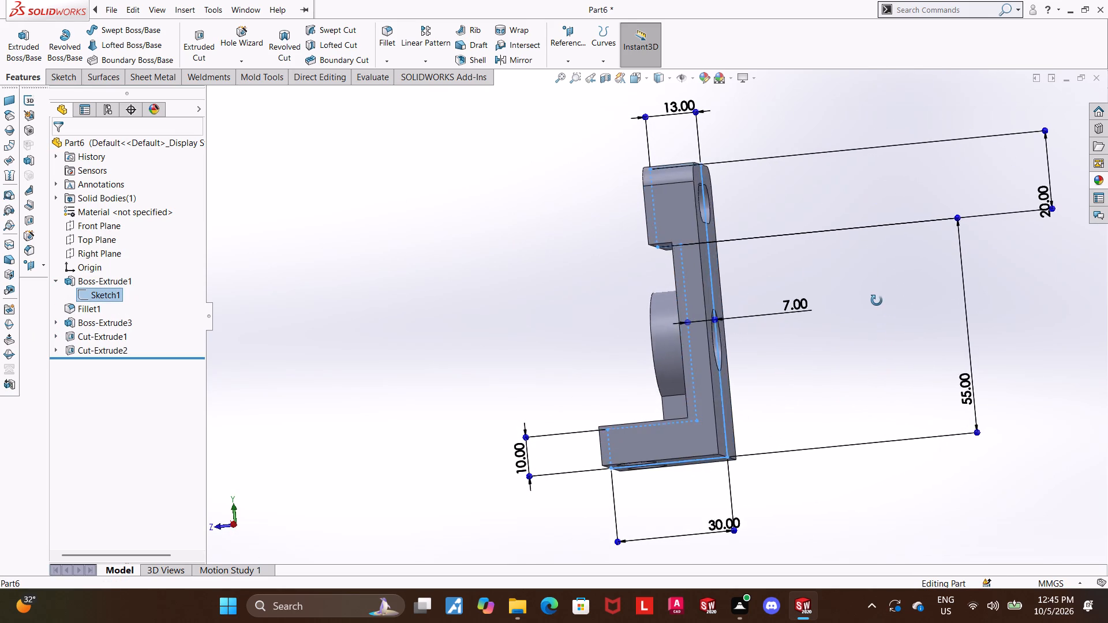
middle_drag(877, 301, 882, 322)
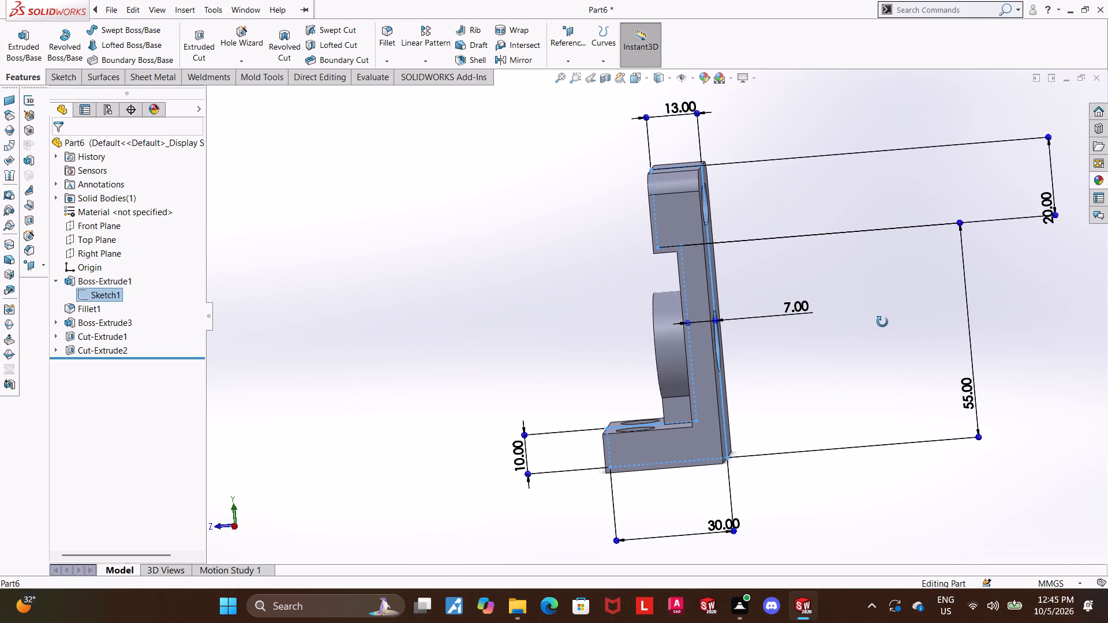
middle_drag(882, 322, 882, 321)
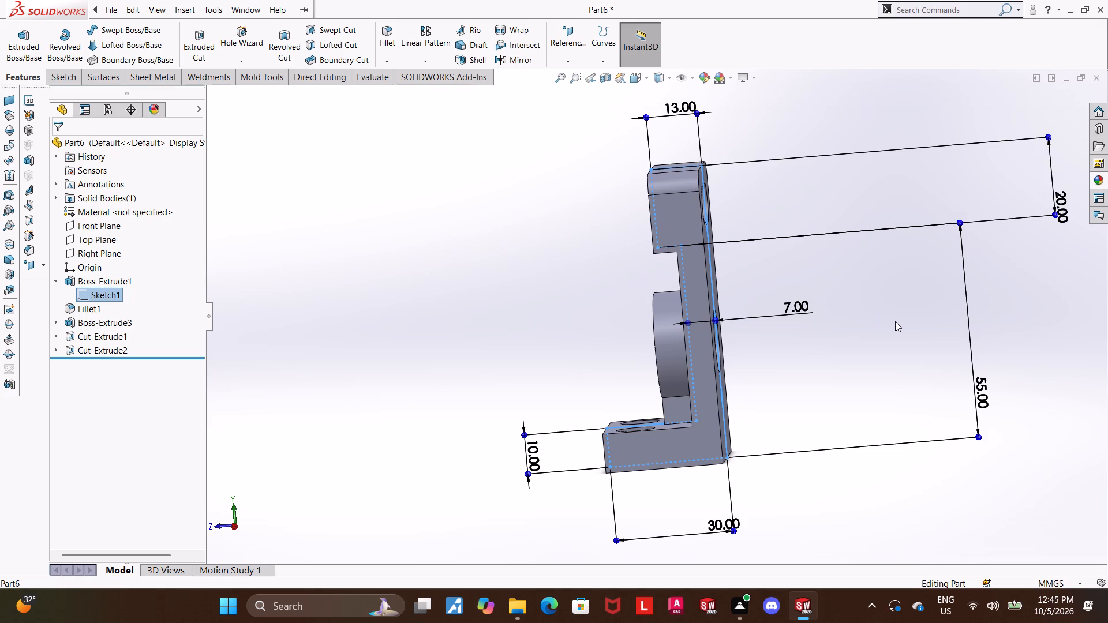
middle_drag(822, 280, 839, 273)
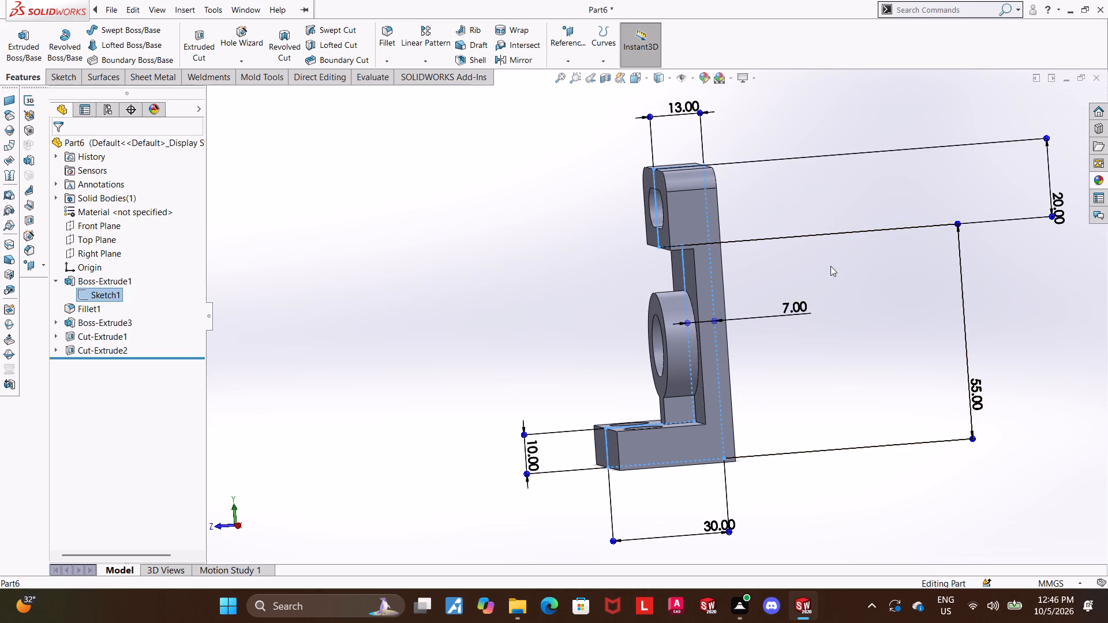
scroll(723, 340, up, 2)
click(347, 319)
scroll(753, 351, up, 1)
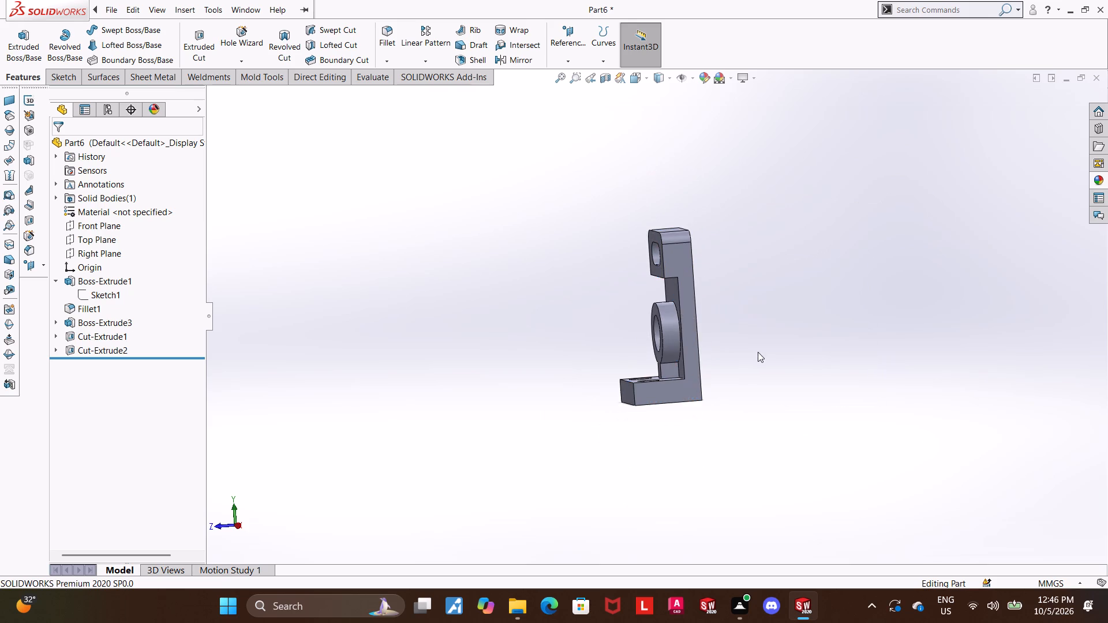
middle_drag(758, 352, 785, 356)
scroll(785, 358, up, 1)
scroll(787, 337, down, 2)
scroll(575, 249, up, 2)
scroll(602, 250, down, 3)
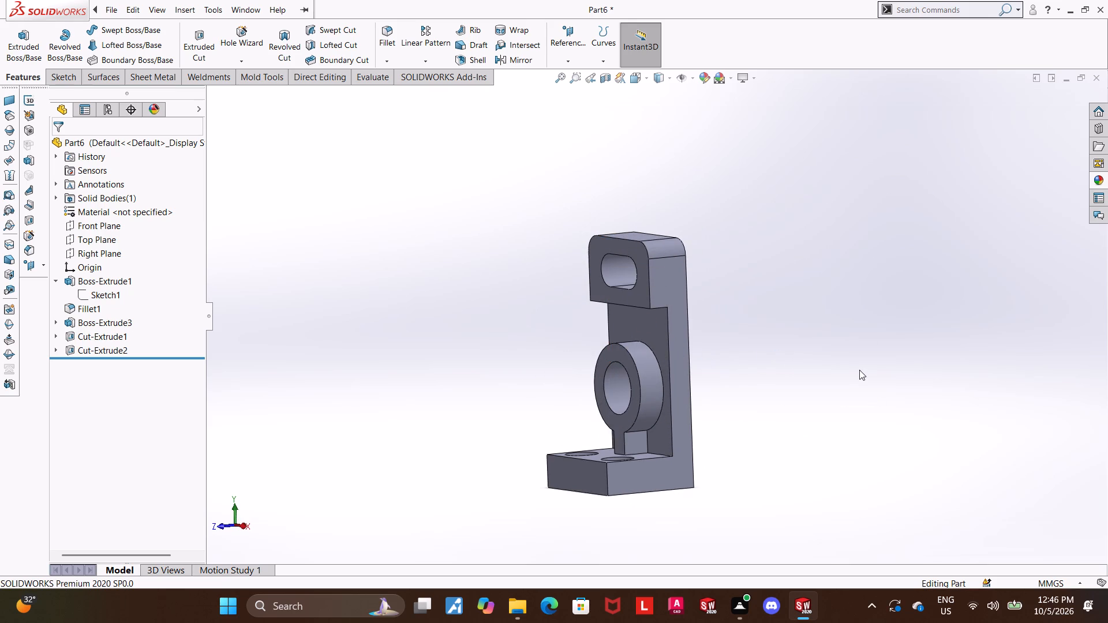
middle_drag(858, 373, 835, 369)
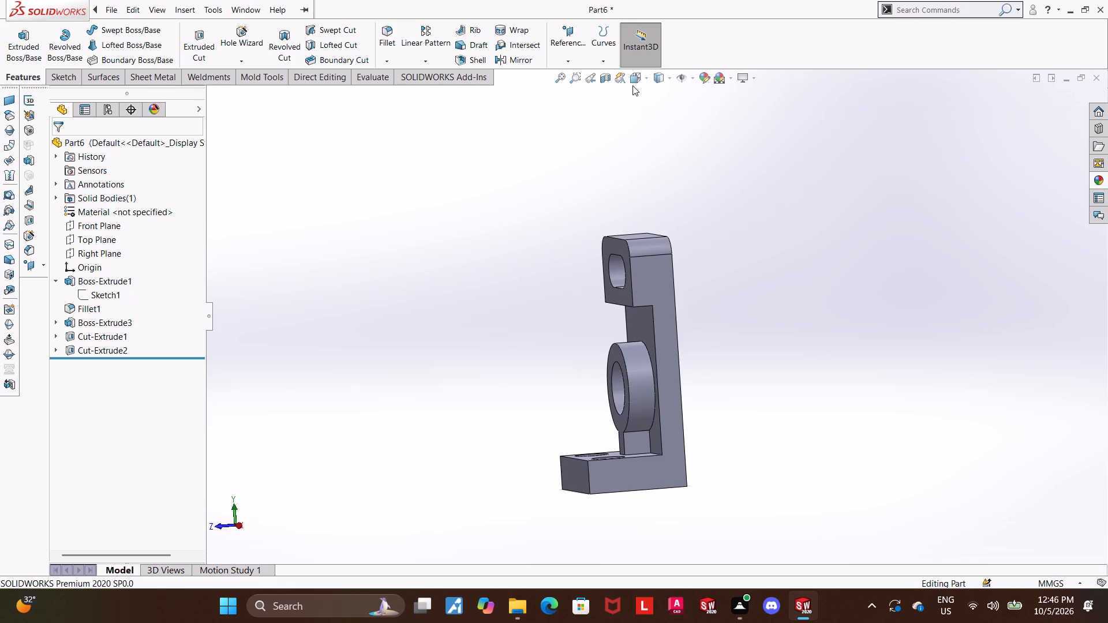
click(105, 294)
click(151, 279)
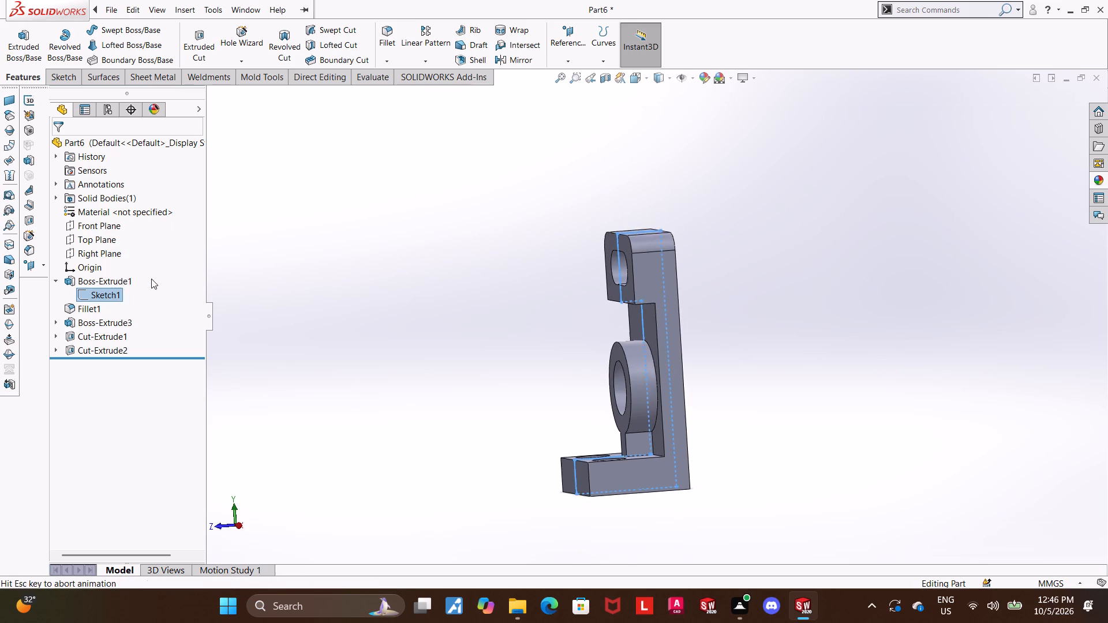
click(112, 291)
scroll(769, 322, up, 5)
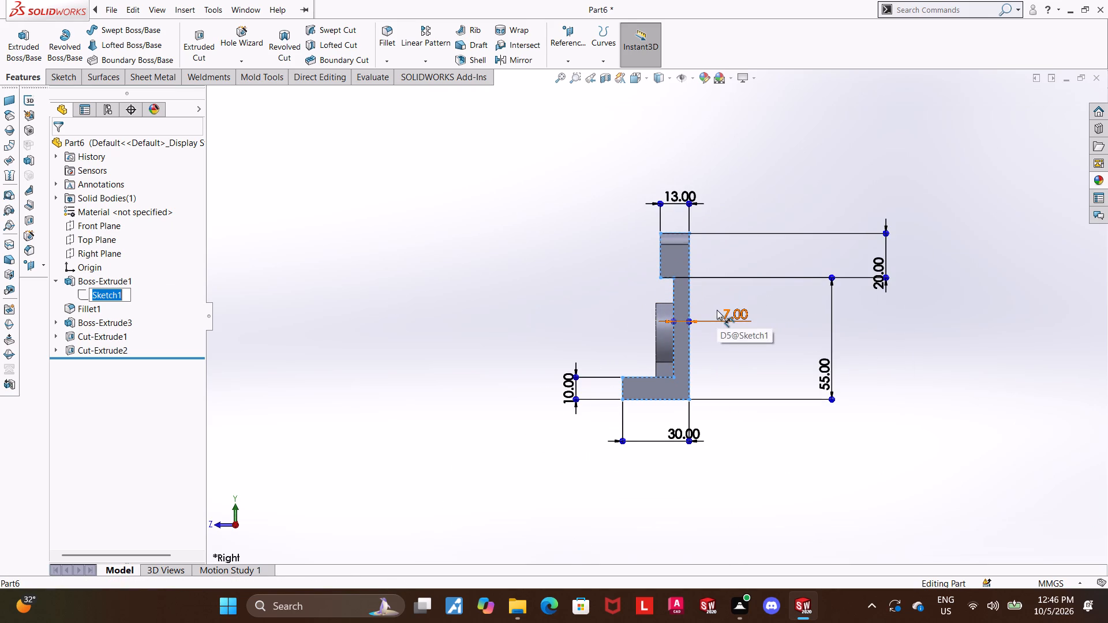
scroll(715, 340, down, 1)
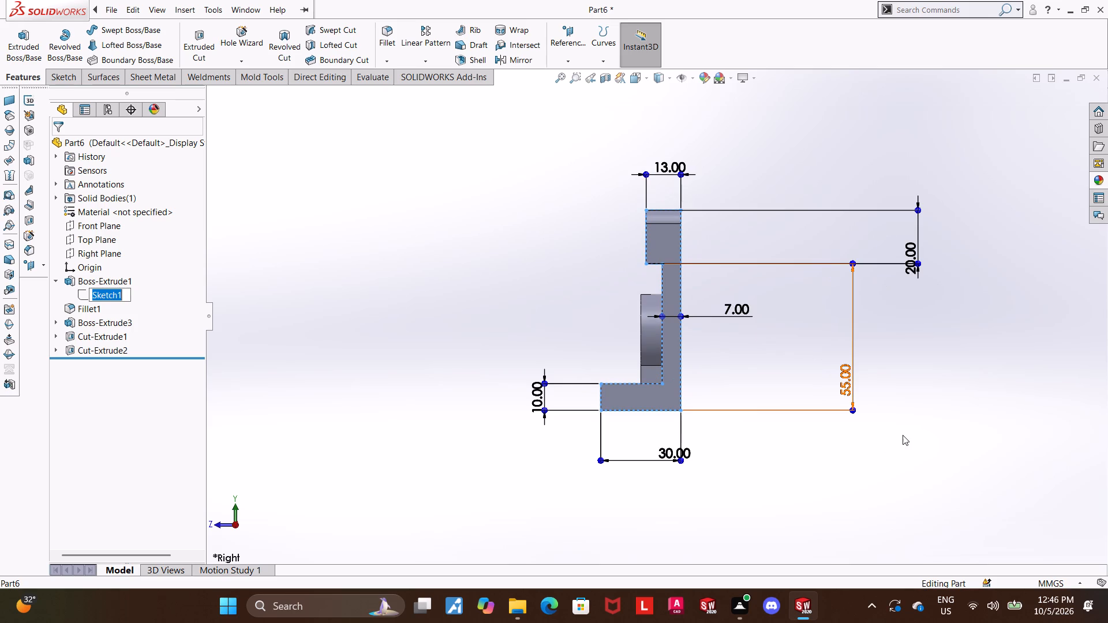
click(935, 433)
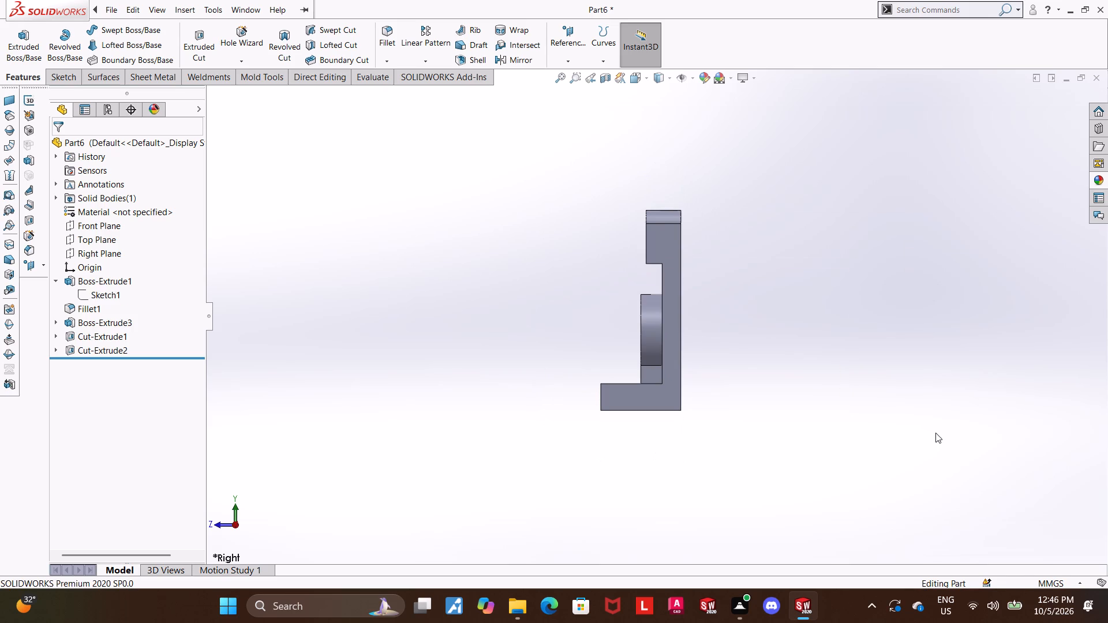
Review the sketch dimensions of the keyhole boss and of the slot and boss-hole cut.
click(54, 322)
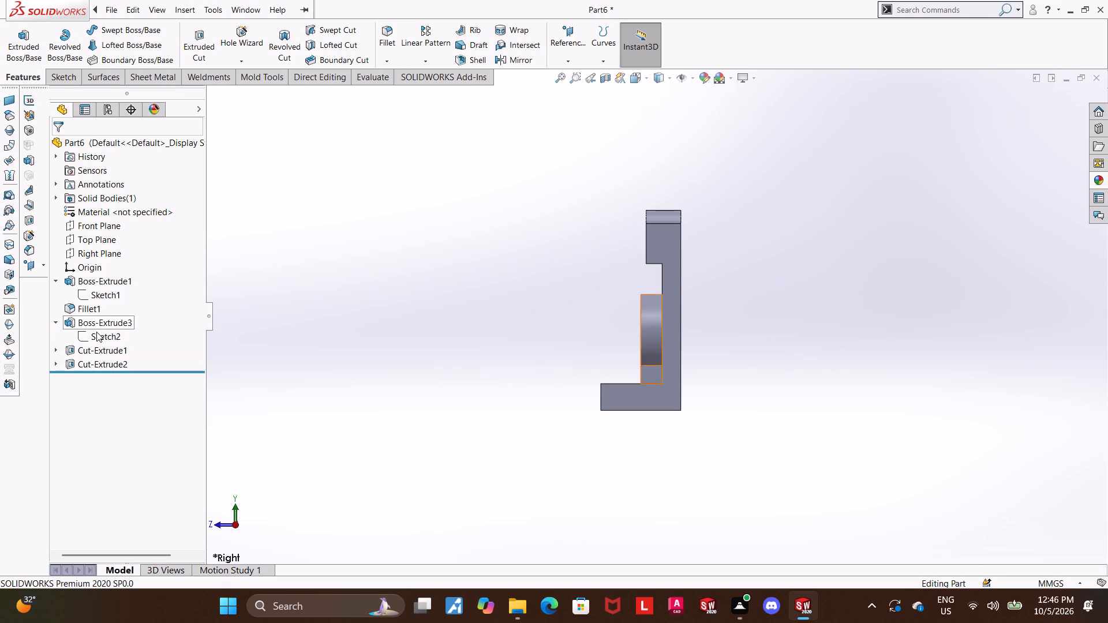
click(96, 332)
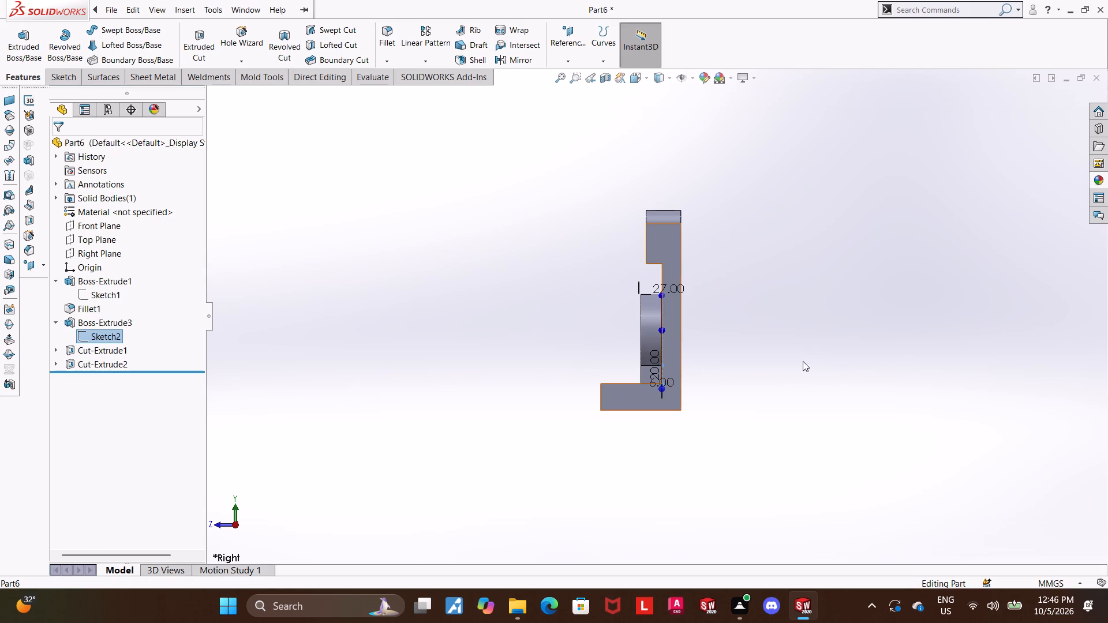
middle_drag(768, 345, 854, 388)
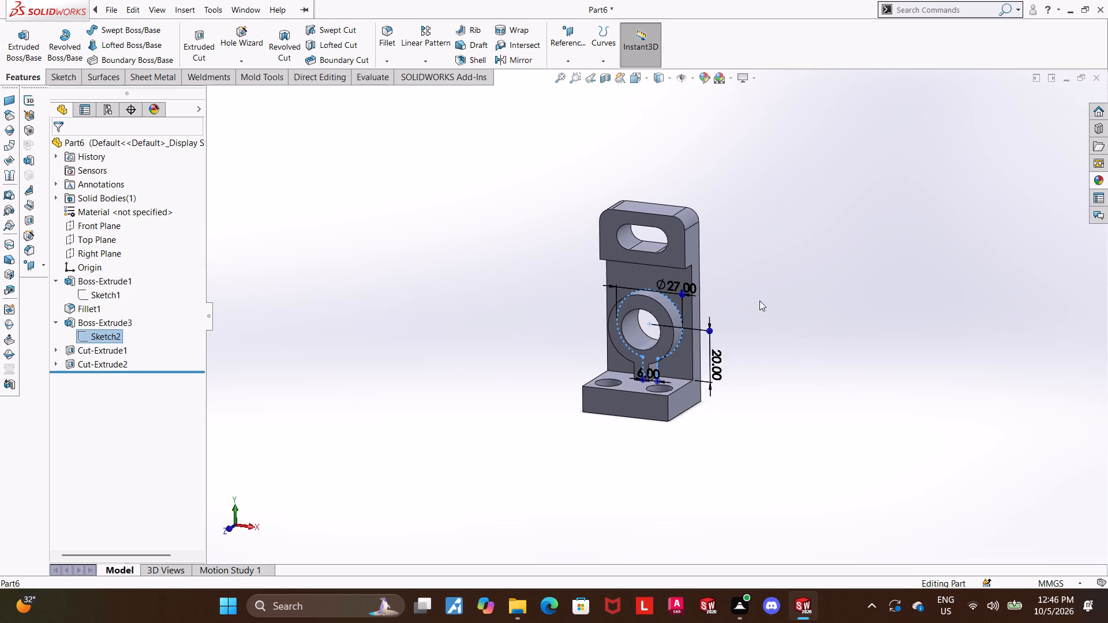
scroll(738, 295, down, 2)
scroll(645, 311, down, 3)
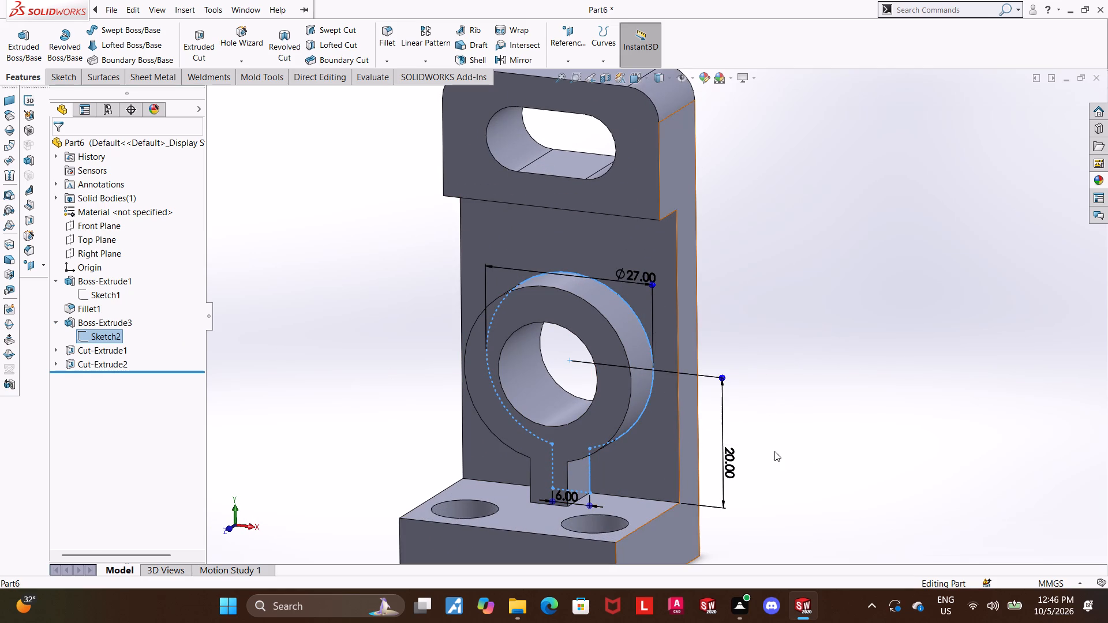
click(881, 380)
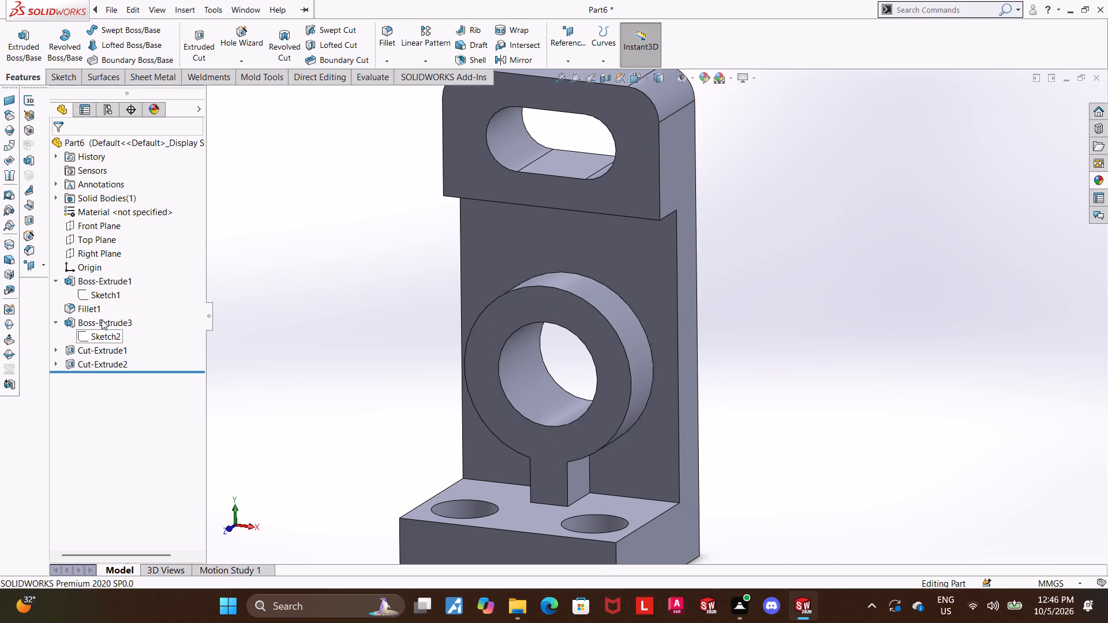
click(54, 322)
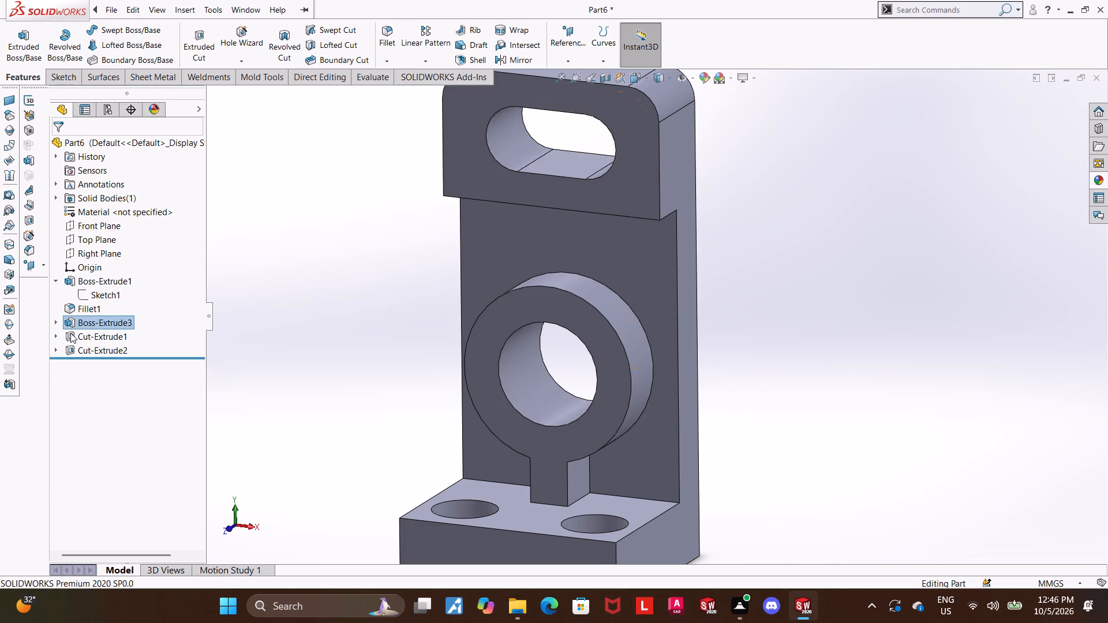
click(70, 333)
scroll(817, 352, up, 2)
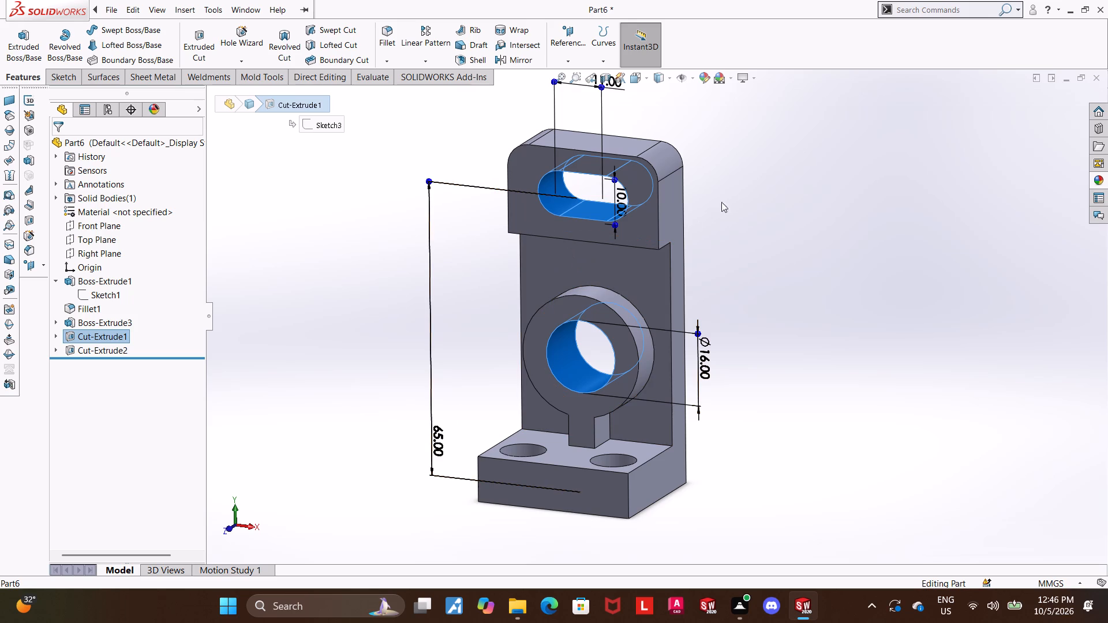
click(778, 230)
click(61, 333)
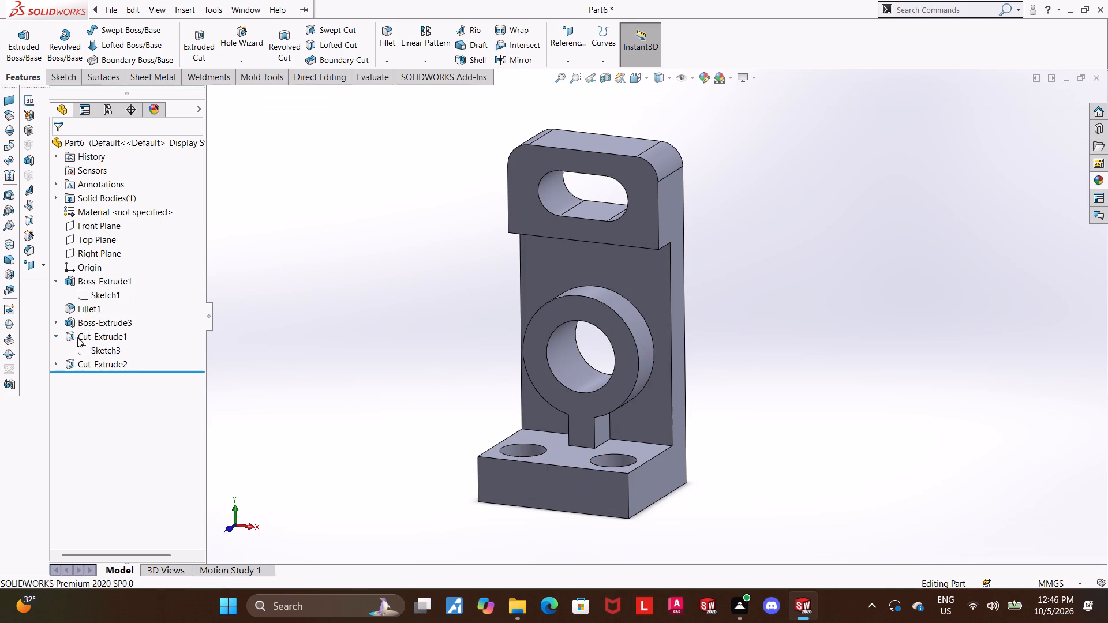
click(56, 339)
click(73, 325)
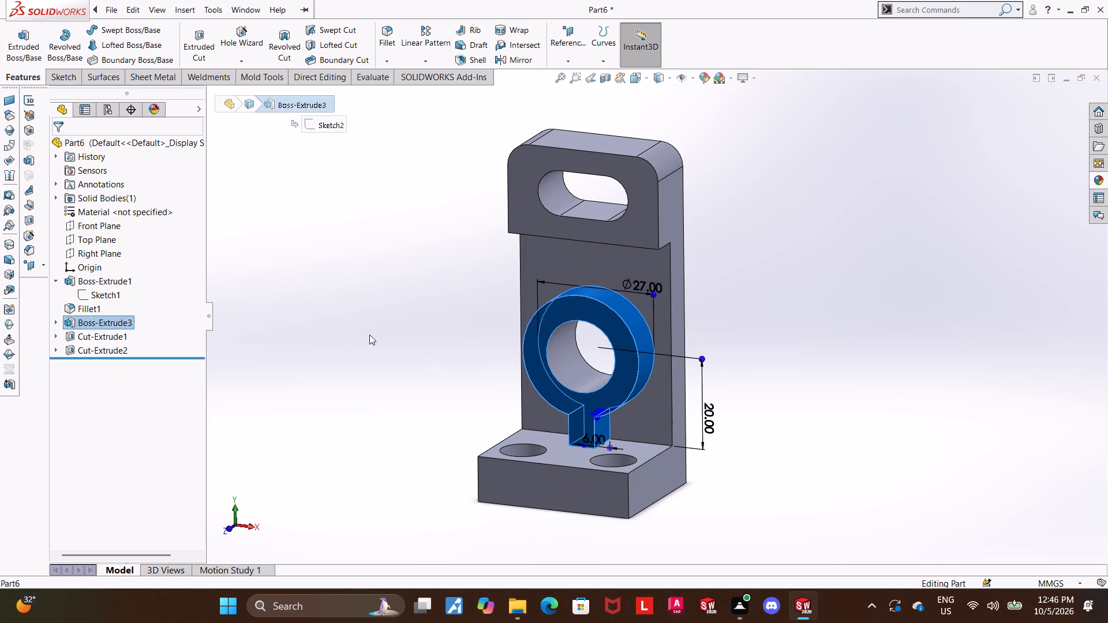
Examine the keyhole boss's sketch dimensions and extrusion depth up close from several angles.
middle_drag(358, 336, 328, 378)
scroll(693, 320, down, 1)
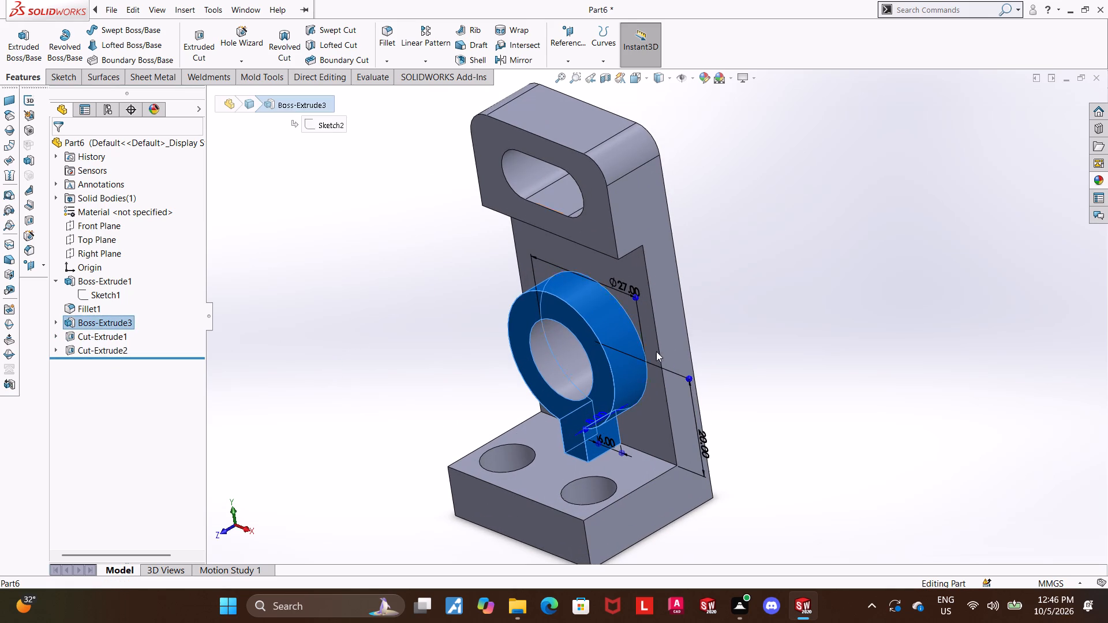
middle_drag(825, 395, 839, 322)
scroll(597, 451, down, 6)
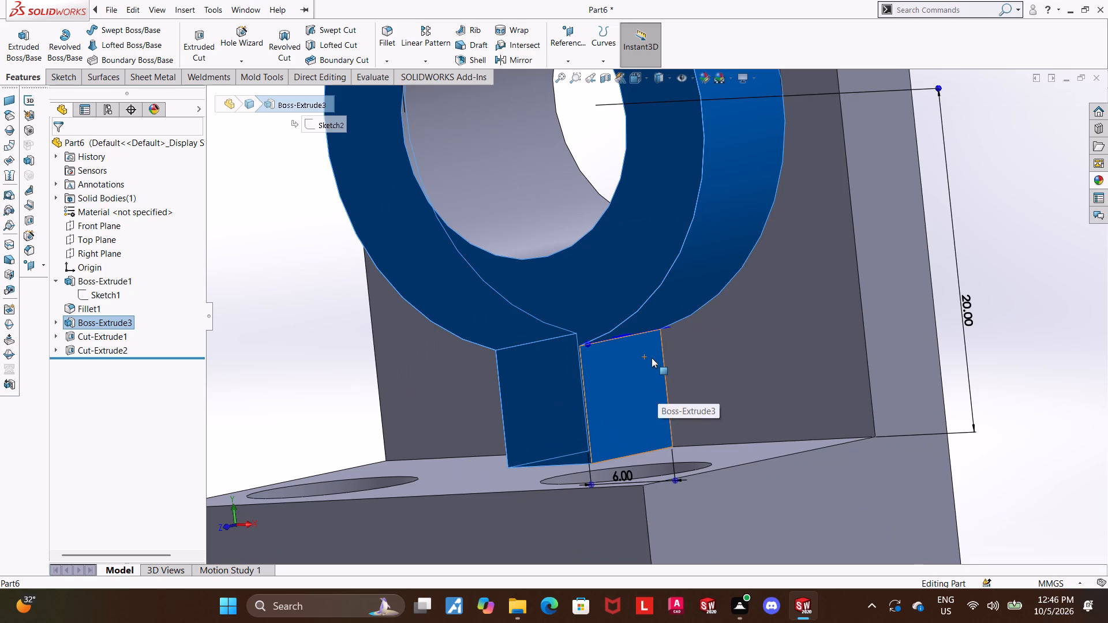
scroll(652, 358, up, 6)
middle_drag(899, 309, 929, 344)
middle_drag(894, 315, 926, 373)
click(933, 311)
middle_drag(858, 332, 878, 309)
click(100, 325)
middle_drag(977, 348, 912, 289)
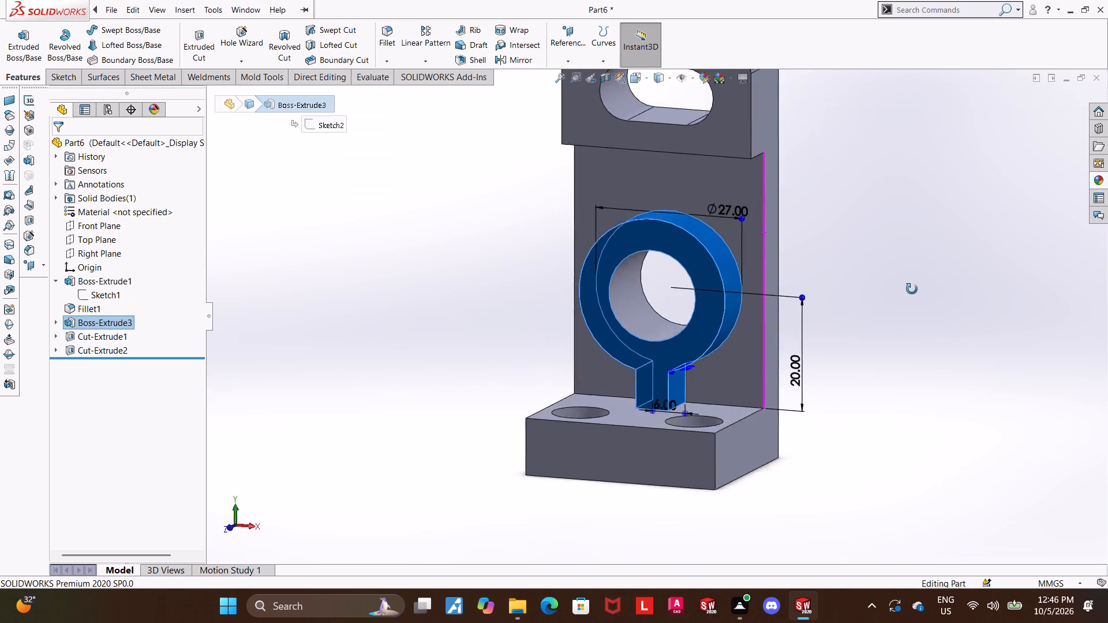
middle_drag(912, 289, 873, 258)
scroll(745, 363, down, 6)
middle_drag(703, 386, 727, 438)
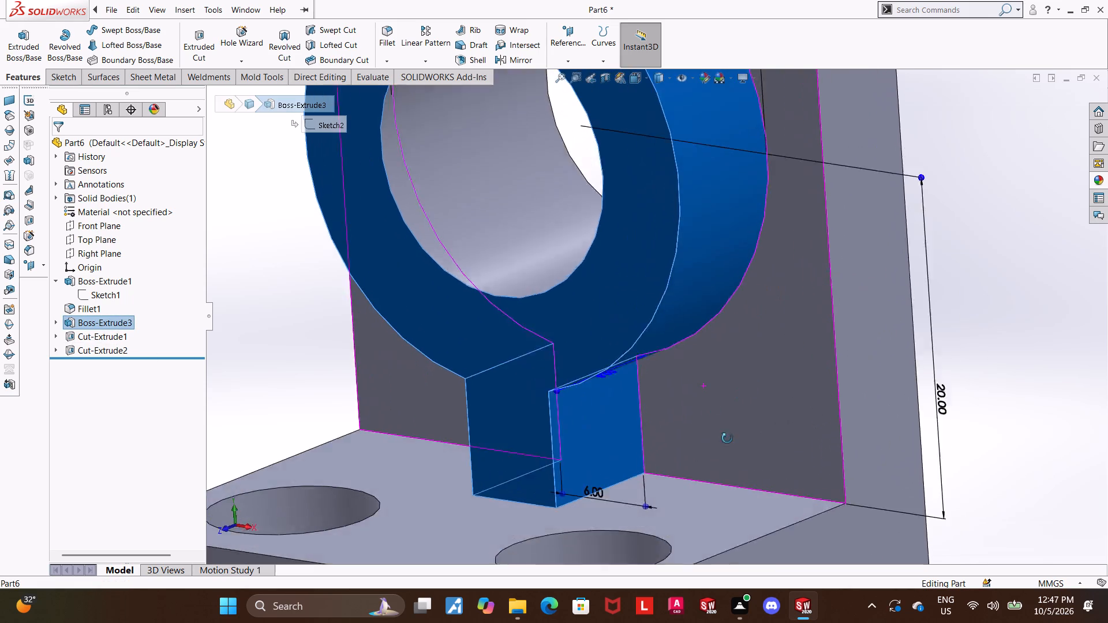
middle_drag(727, 438, 766, 471)
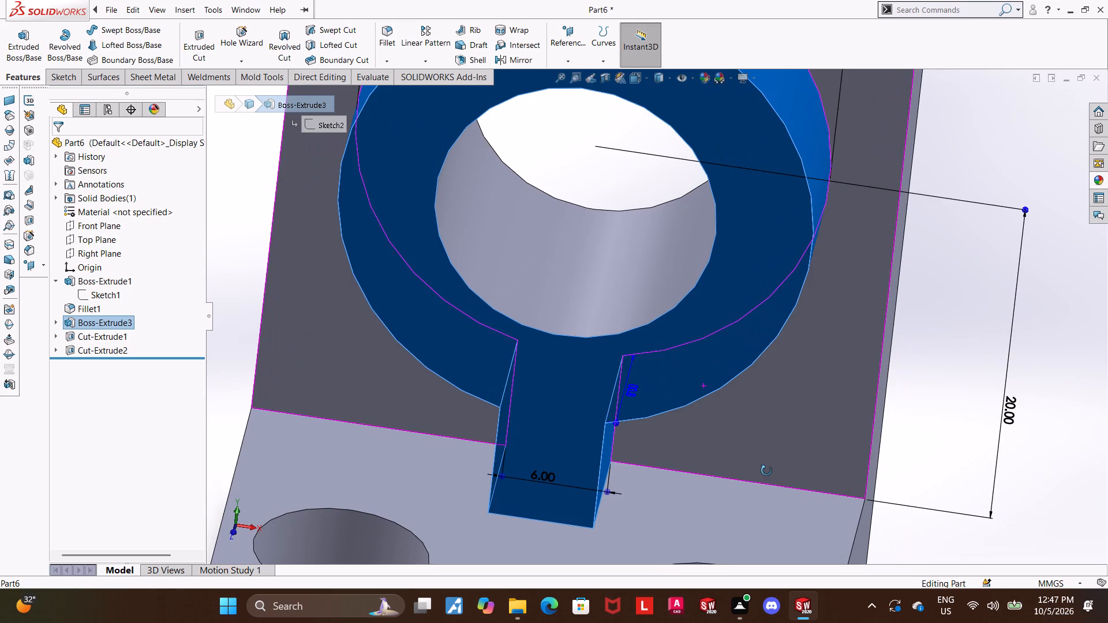
middle_drag(766, 471, 766, 467)
scroll(645, 376, down, 5)
middle_drag(724, 419, 725, 454)
scroll(608, 342, down, 4)
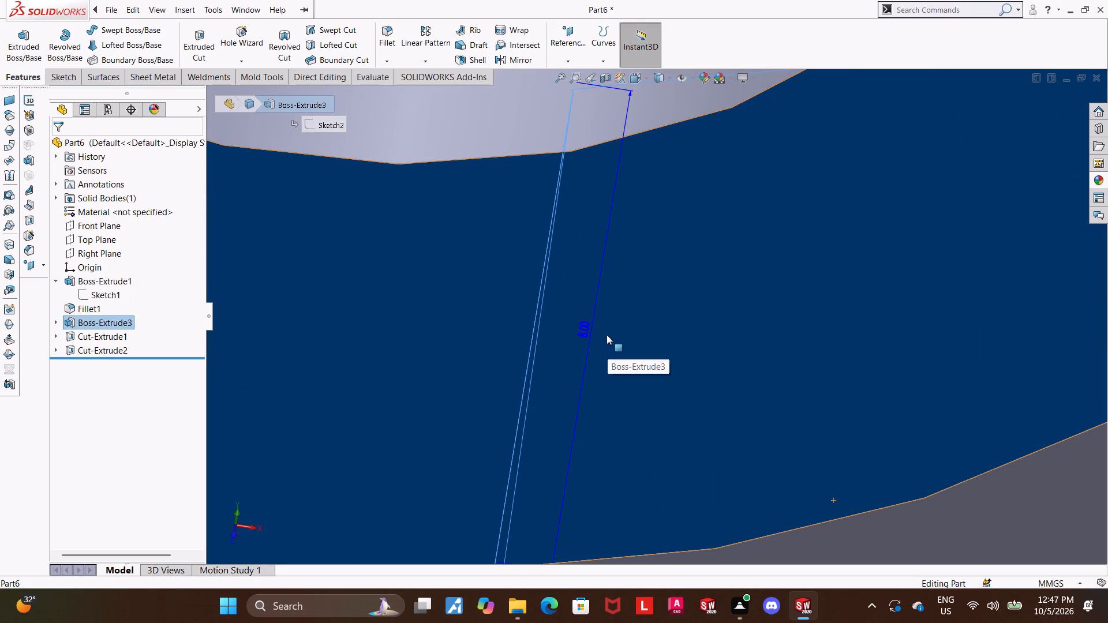
scroll(607, 335, up, 16)
click(986, 364)
Review the radius of the fillet on the bracket's top corners.
scroll(777, 372, up, 1)
middle_drag(769, 359, 758, 257)
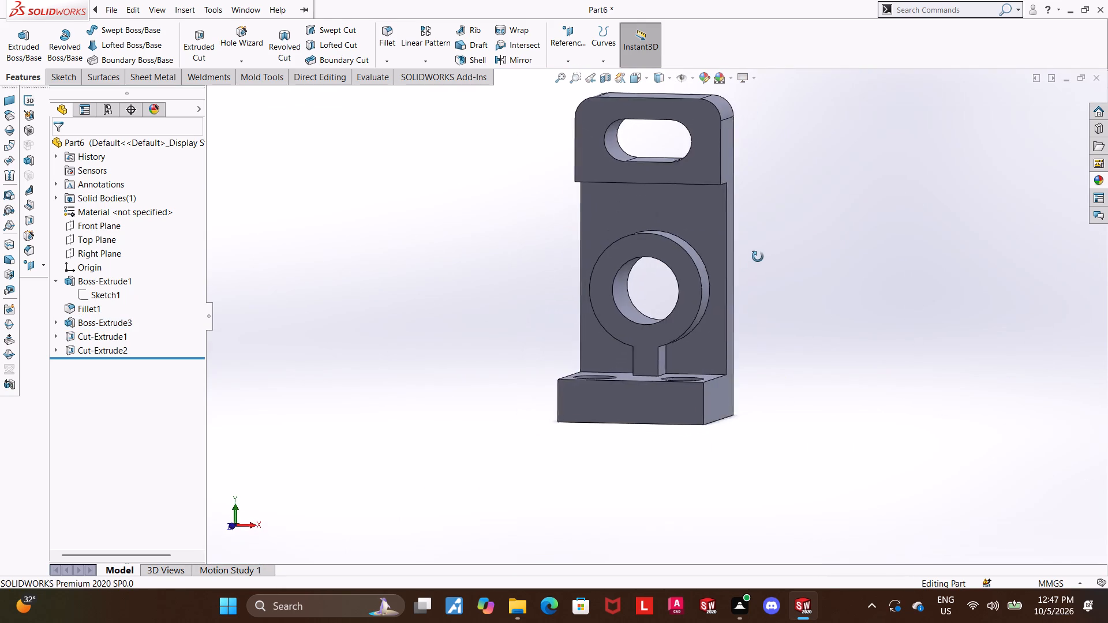
middle_drag(758, 257, 797, 365)
scroll(744, 185, down, 3)
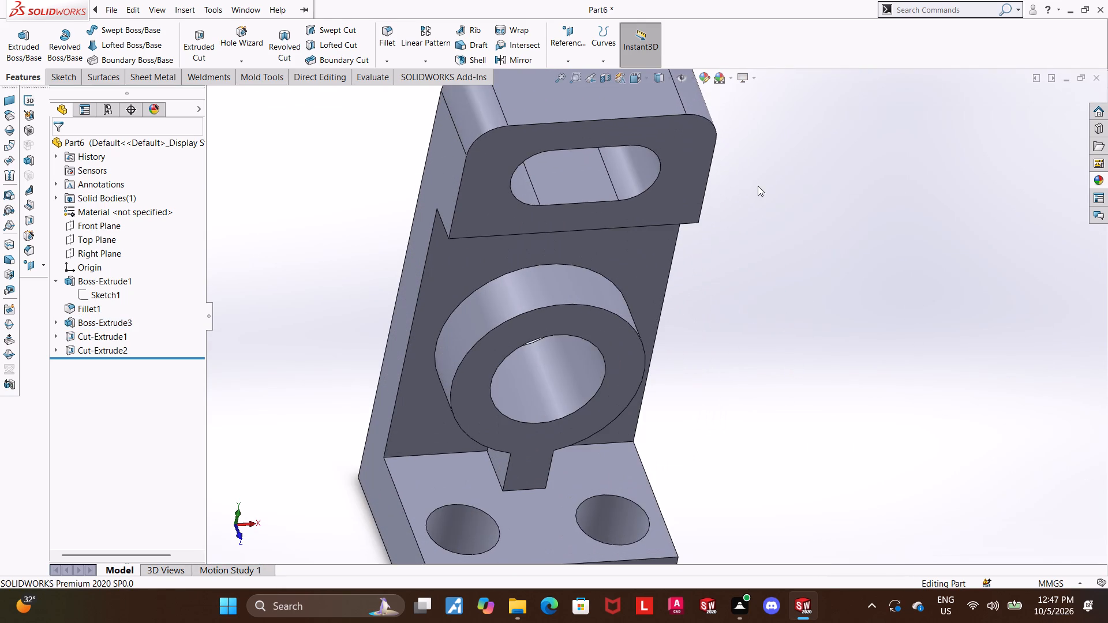
scroll(758, 187, up, 2)
middle_drag(743, 189, 739, 230)
click(94, 309)
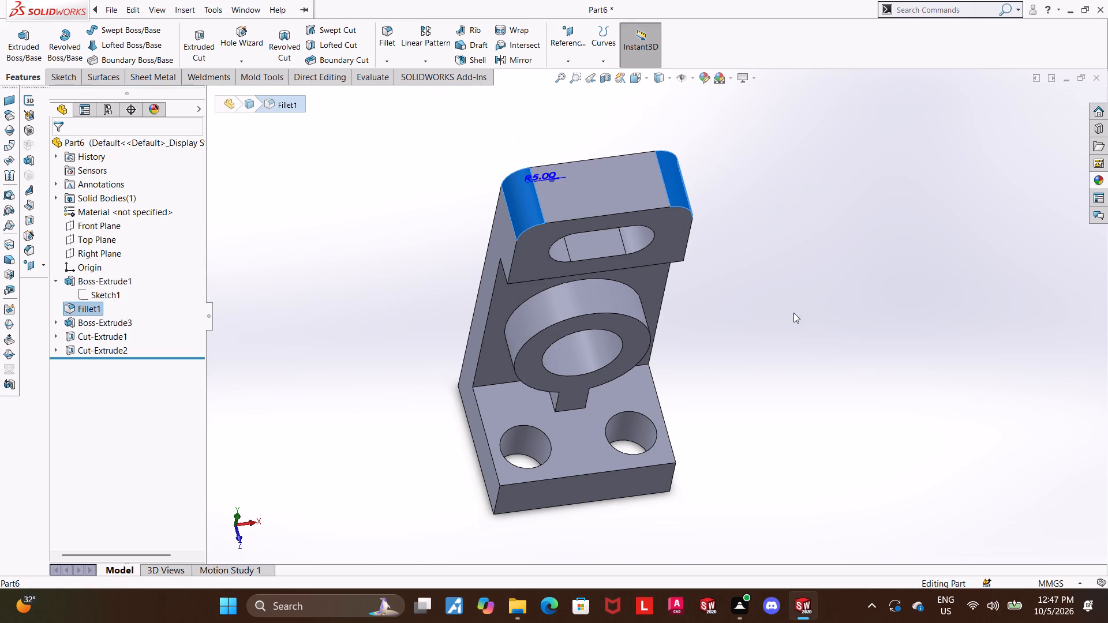
scroll(792, 312, up, 4)
click(780, 328)
Inspect the finished bracket in the standard isometric view and in the isometric view from the opposite front corner.
middle_drag(732, 358, 728, 200)
scroll(703, 360, down, 4)
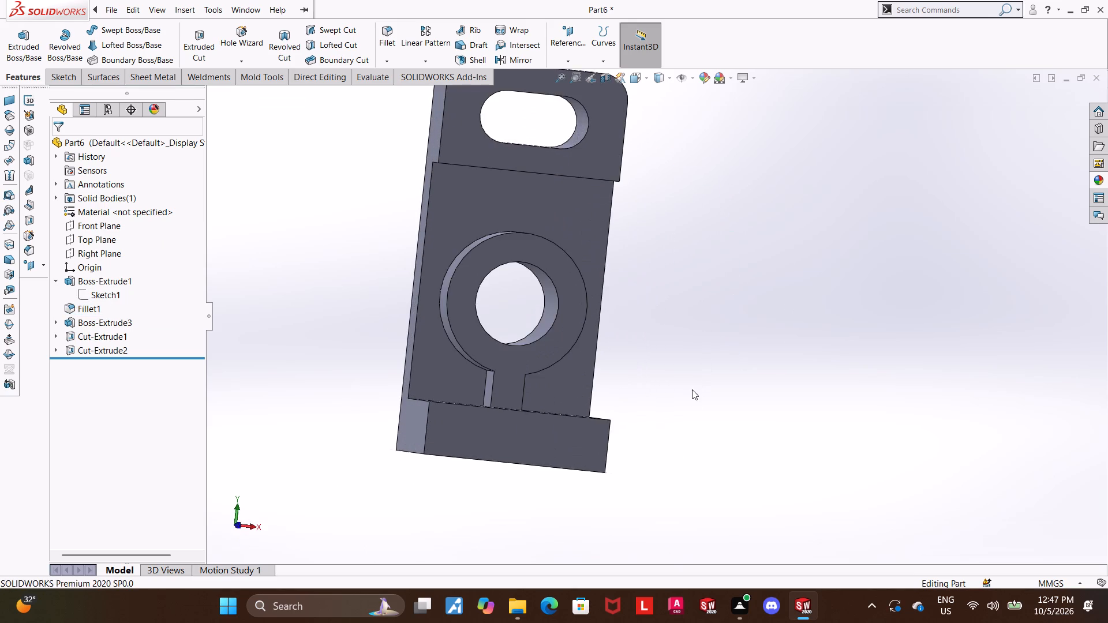
middle_drag(694, 391, 695, 430)
middle_drag(680, 391, 679, 415)
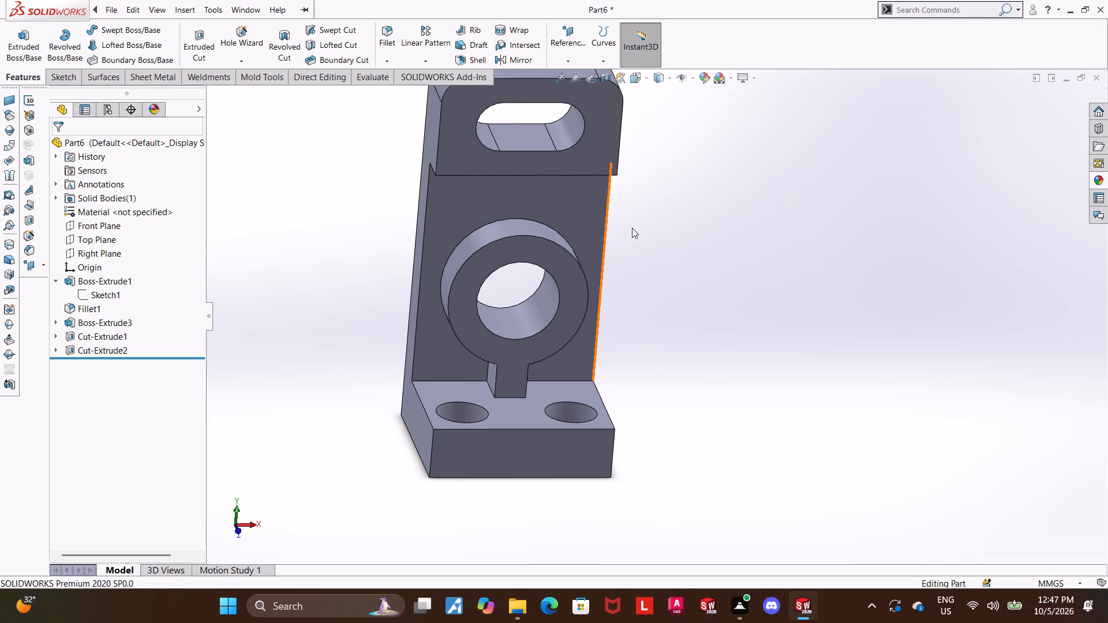
key(ctrl+7)
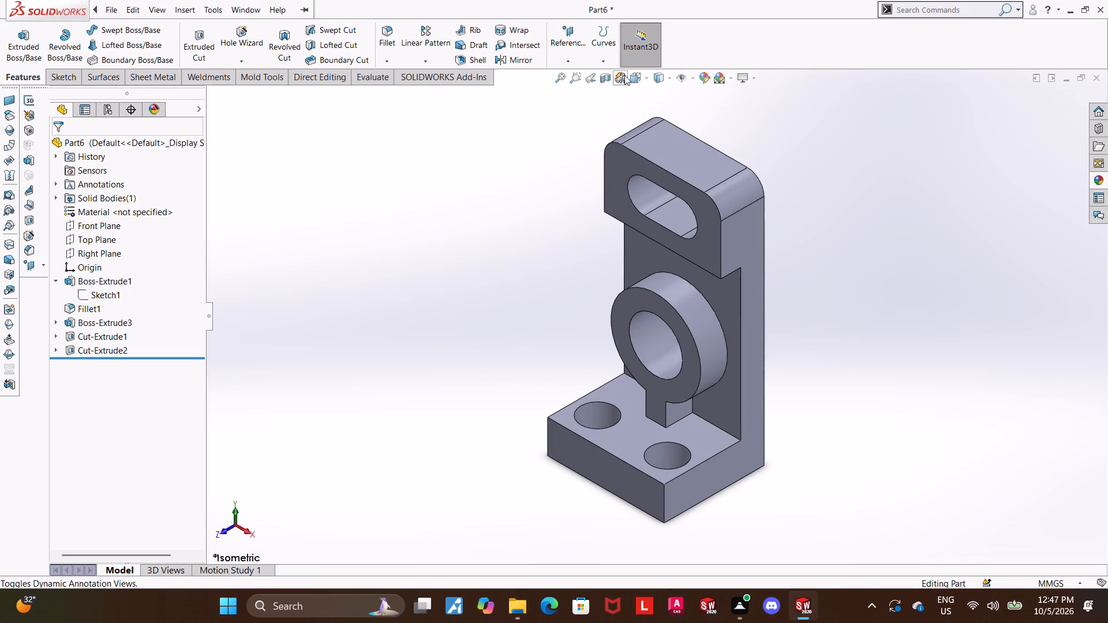
scroll(568, 321, up, 1)
middle_drag(568, 321, 672, 353)
click(635, 72)
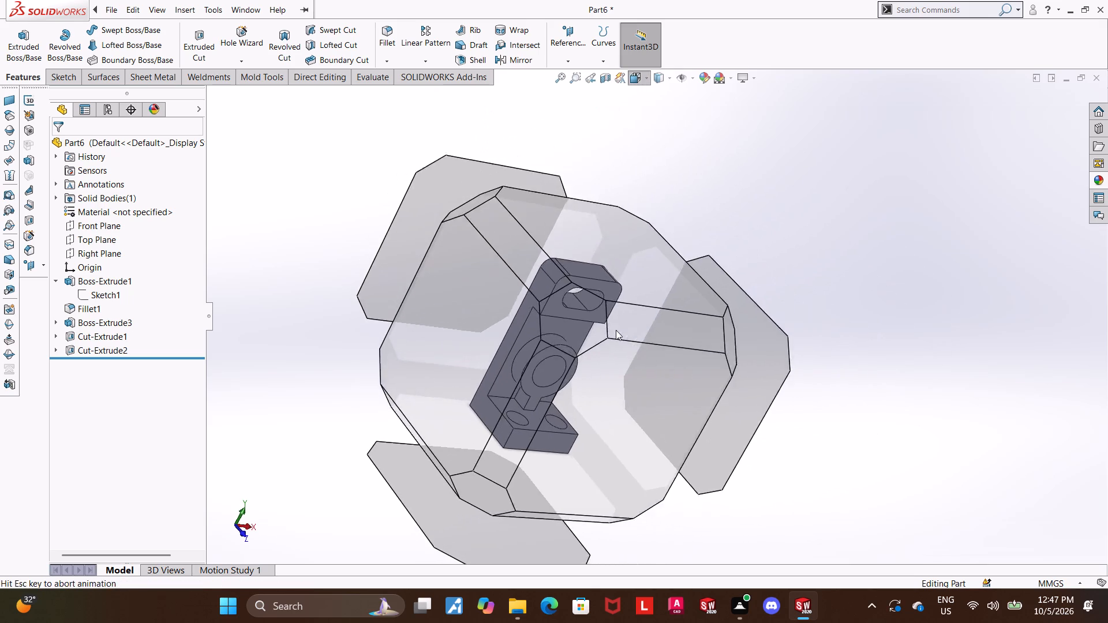
click(530, 339)
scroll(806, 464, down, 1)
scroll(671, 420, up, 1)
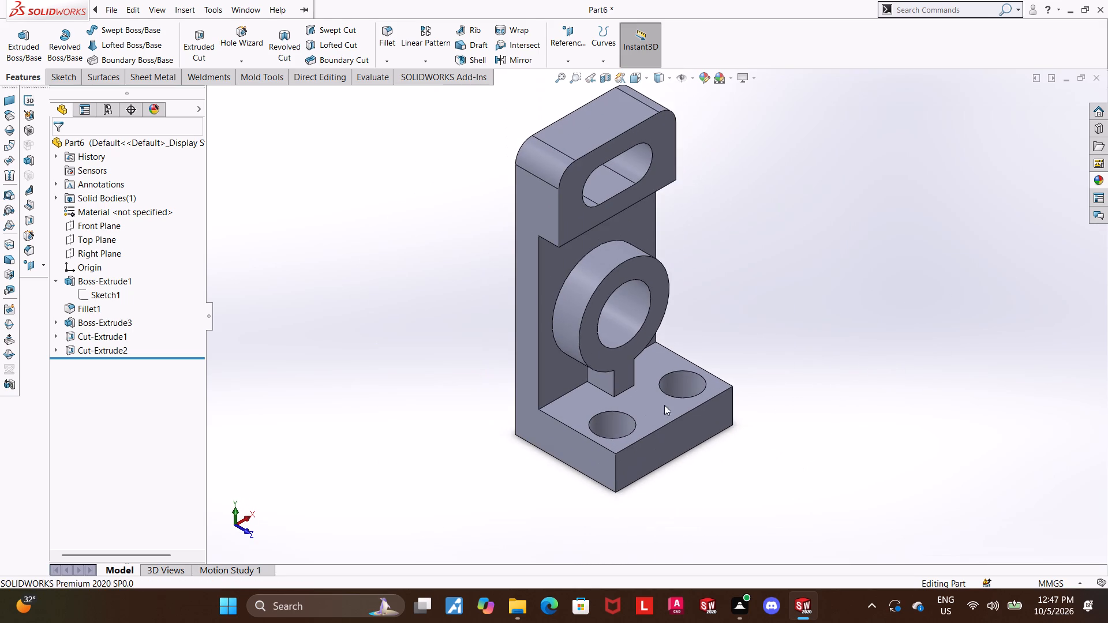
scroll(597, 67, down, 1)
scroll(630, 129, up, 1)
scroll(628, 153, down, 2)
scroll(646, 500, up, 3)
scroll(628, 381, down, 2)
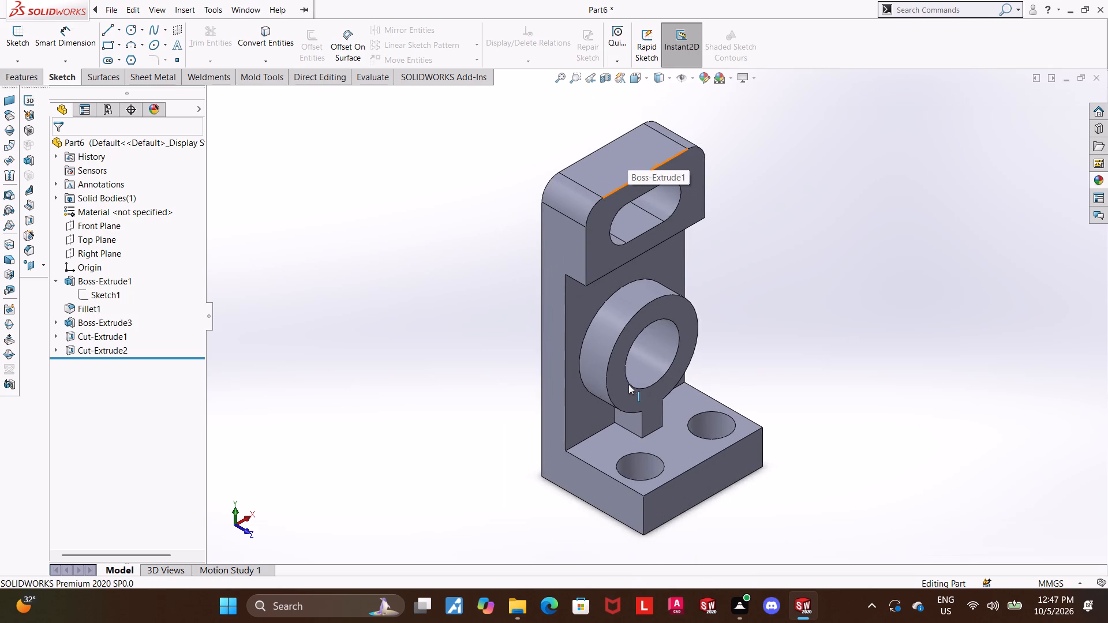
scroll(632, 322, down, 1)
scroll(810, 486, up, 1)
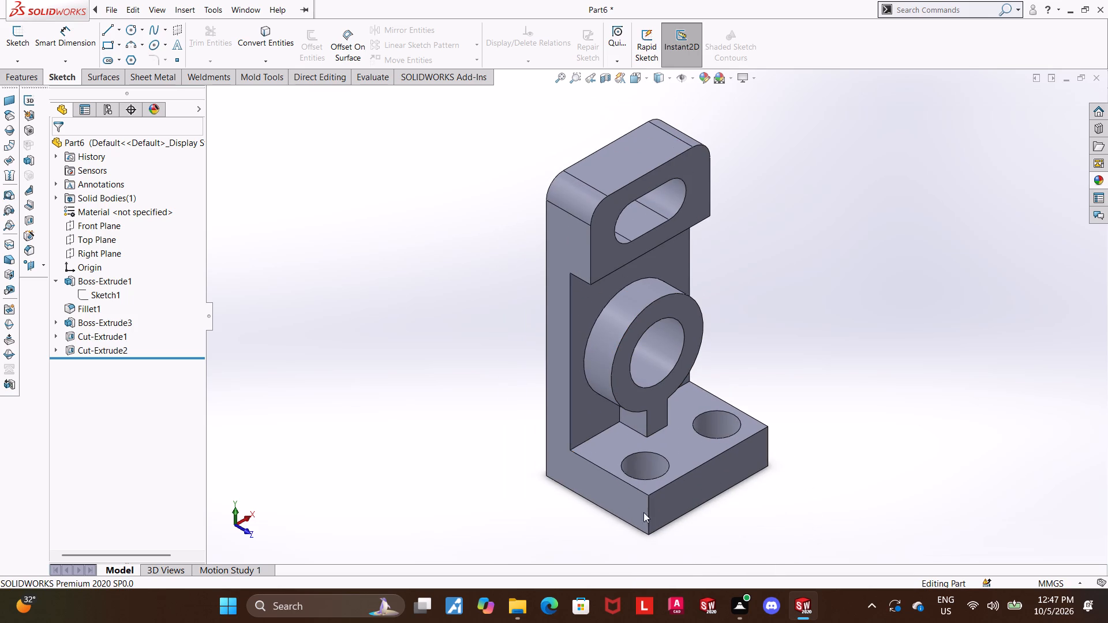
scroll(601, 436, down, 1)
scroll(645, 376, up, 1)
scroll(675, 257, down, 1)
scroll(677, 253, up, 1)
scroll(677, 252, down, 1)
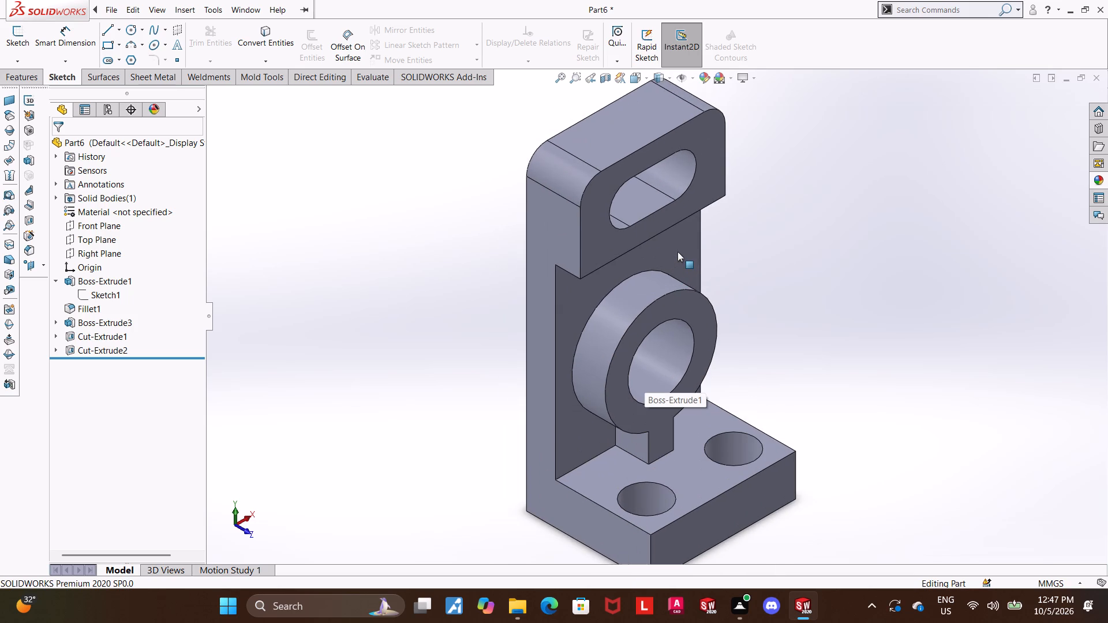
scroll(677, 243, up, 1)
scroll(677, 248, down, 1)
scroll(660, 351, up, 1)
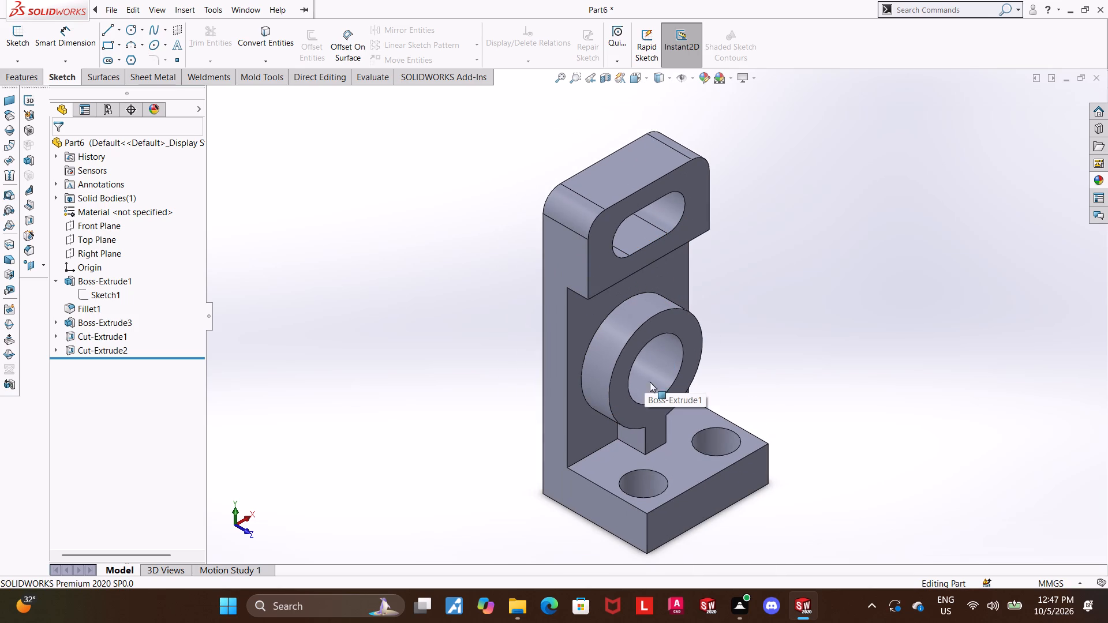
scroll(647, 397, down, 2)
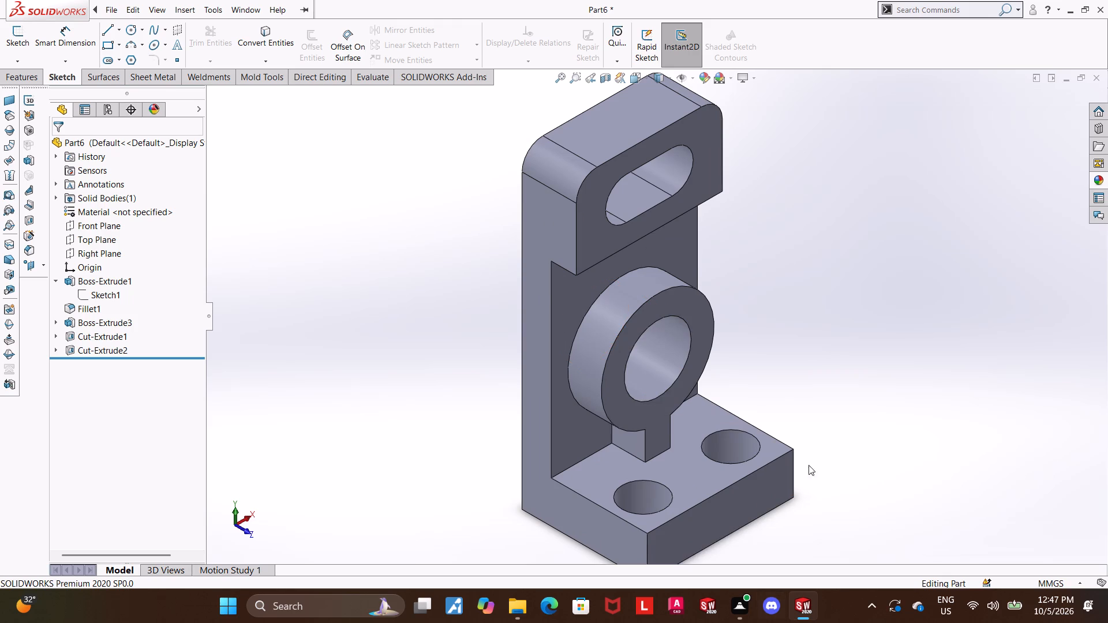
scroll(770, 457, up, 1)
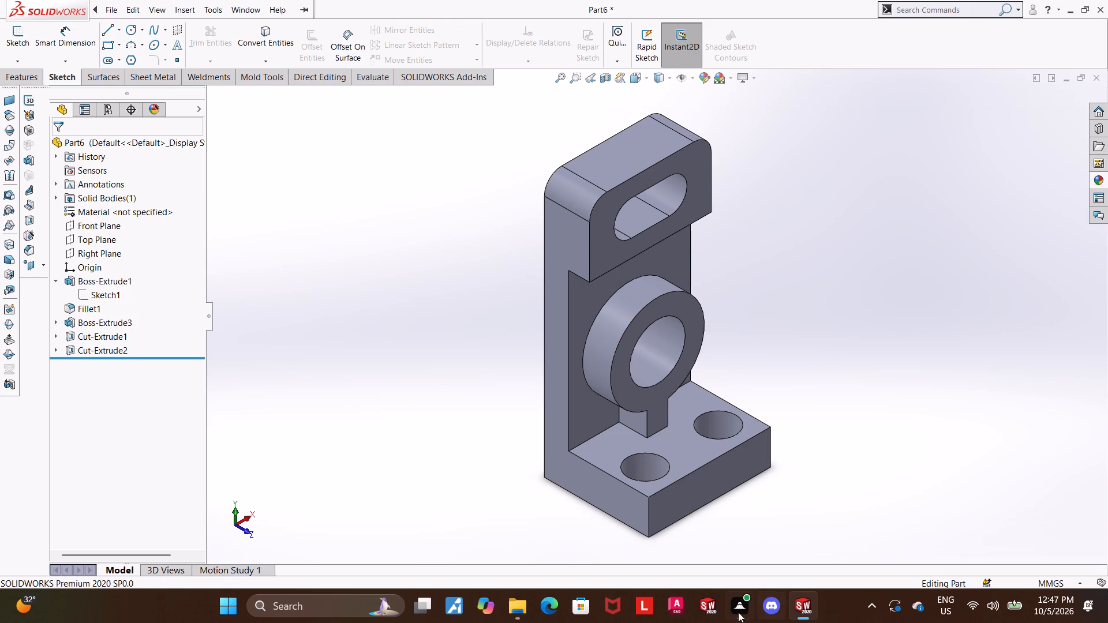
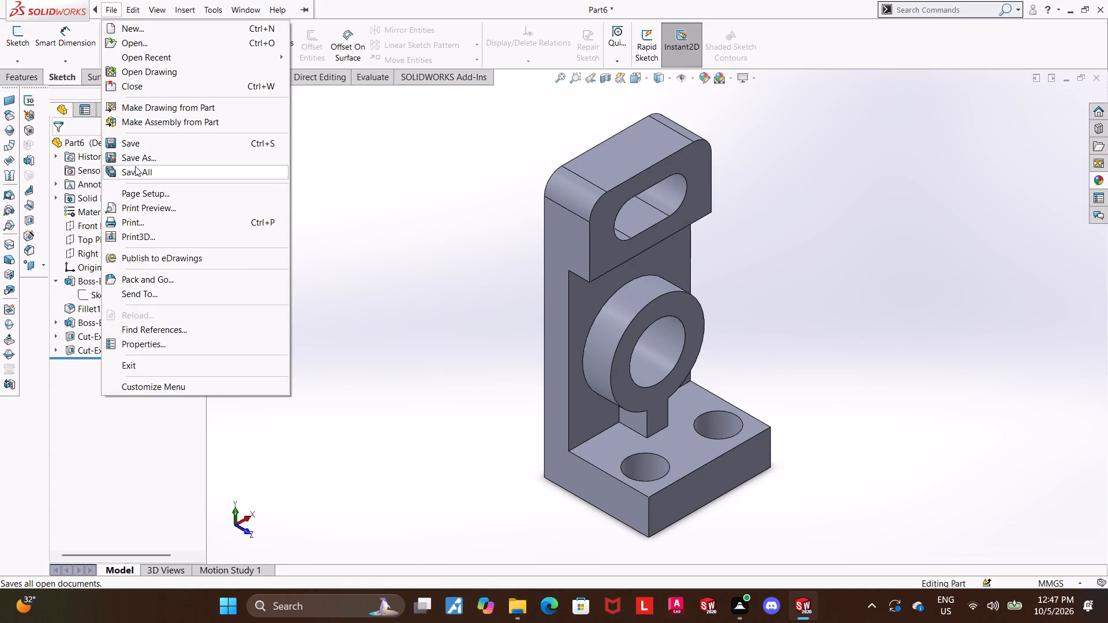
Save the part in the Downloads folder under the name "l shaped mounting bracket".
click(137, 164)
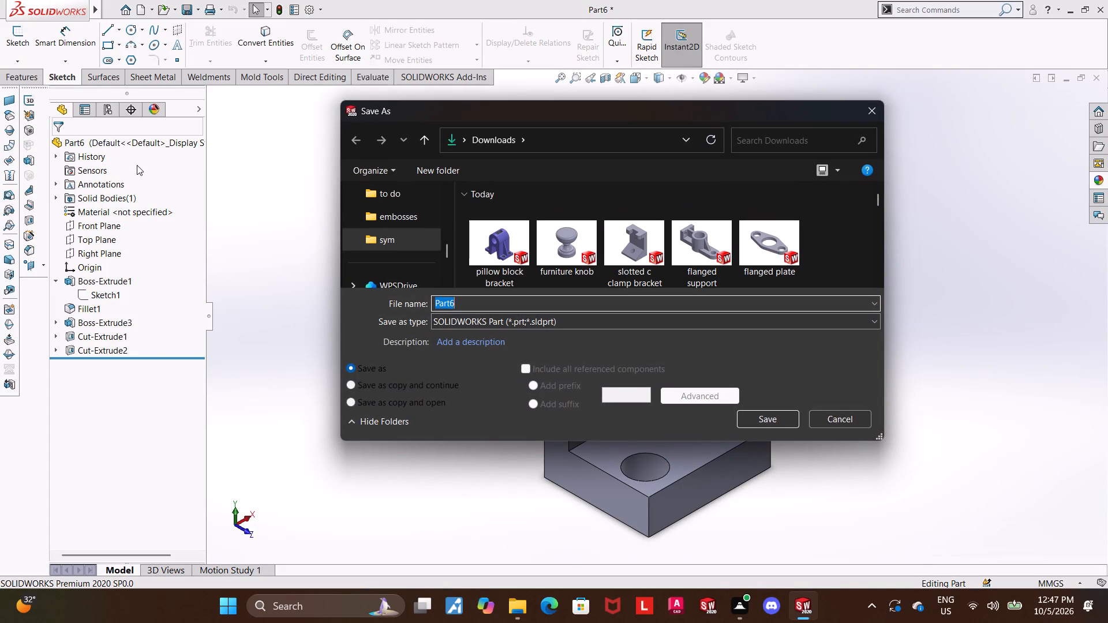
text(l shaped)
key(space)
text(mounting bracket)
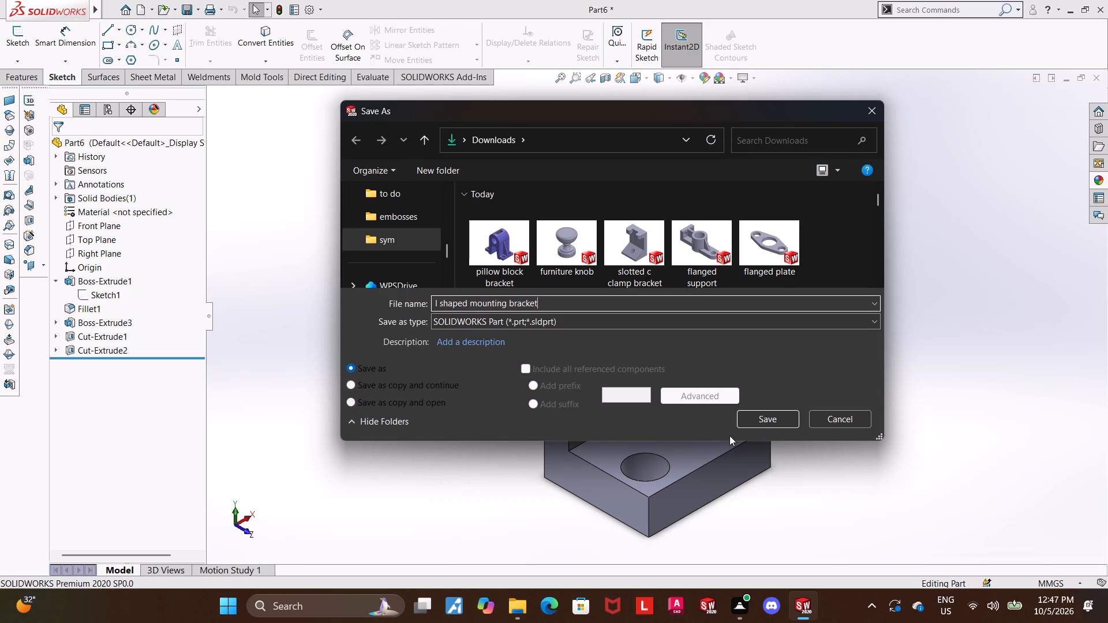
click(759, 422)
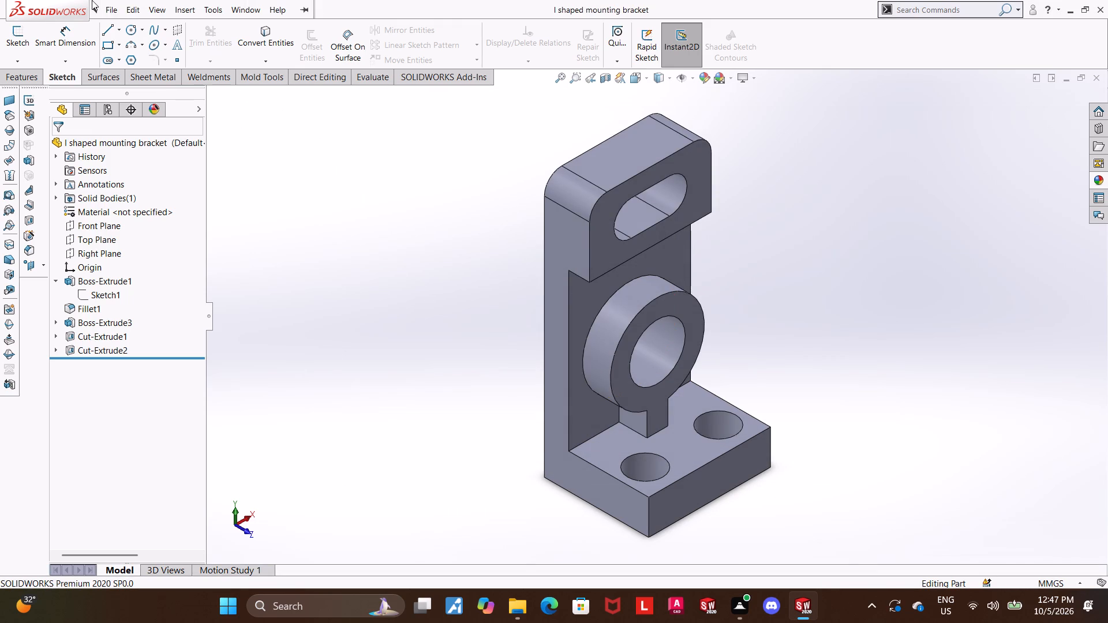
Save a copy of the bracket as an Adobe Portable Document Format (*.pdf) file in Downloads, keeping the same file name.
click(136, 153)
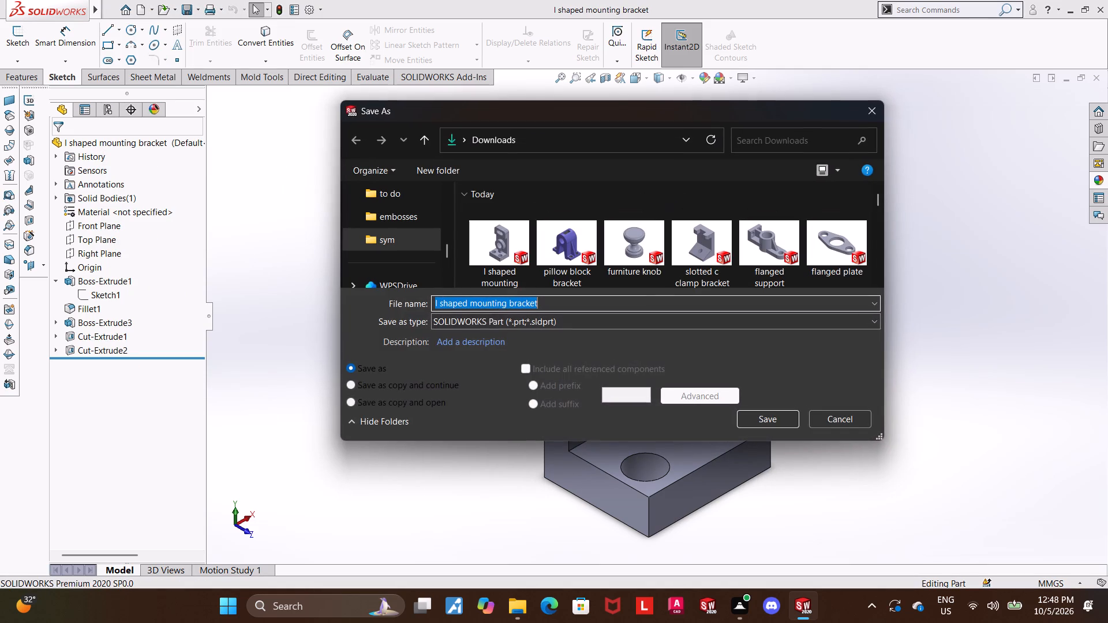
click(489, 332)
click(491, 321)
click(534, 92)
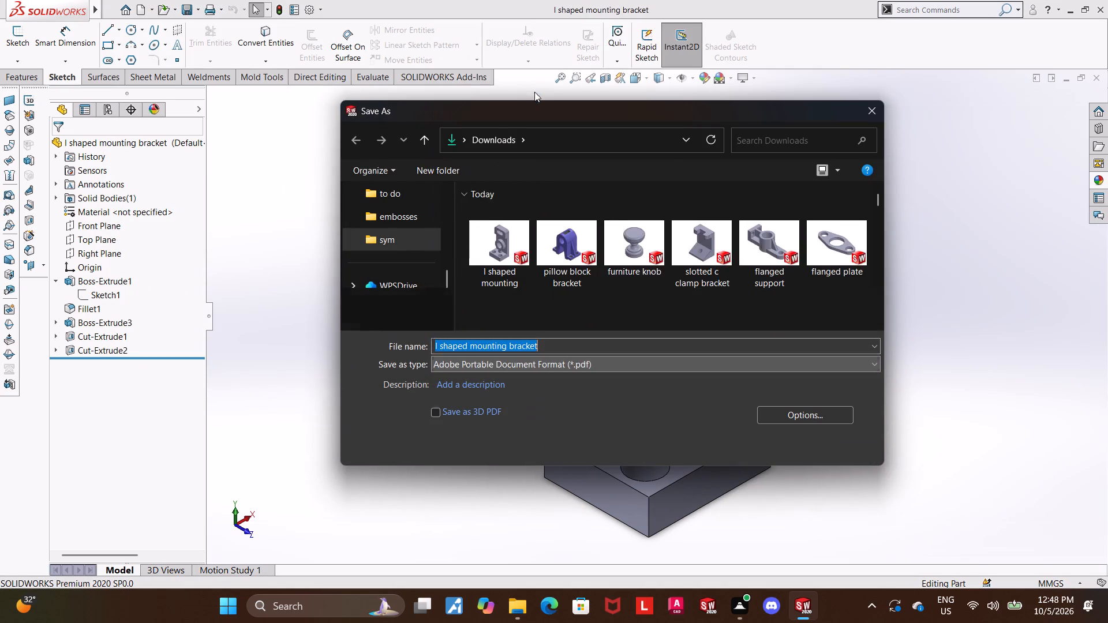
click(781, 446)
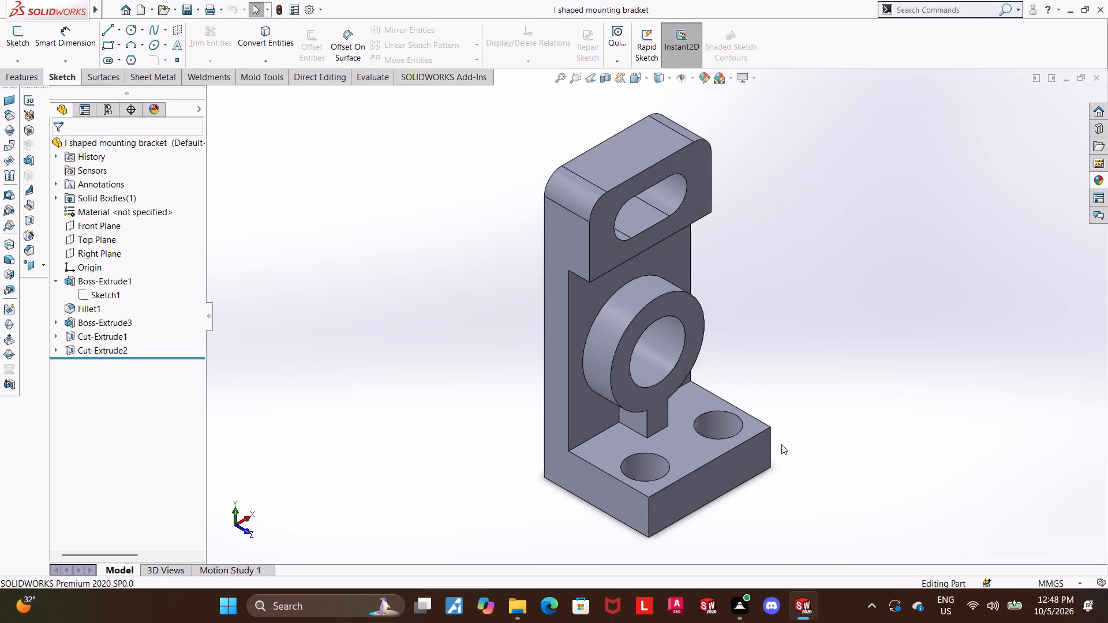